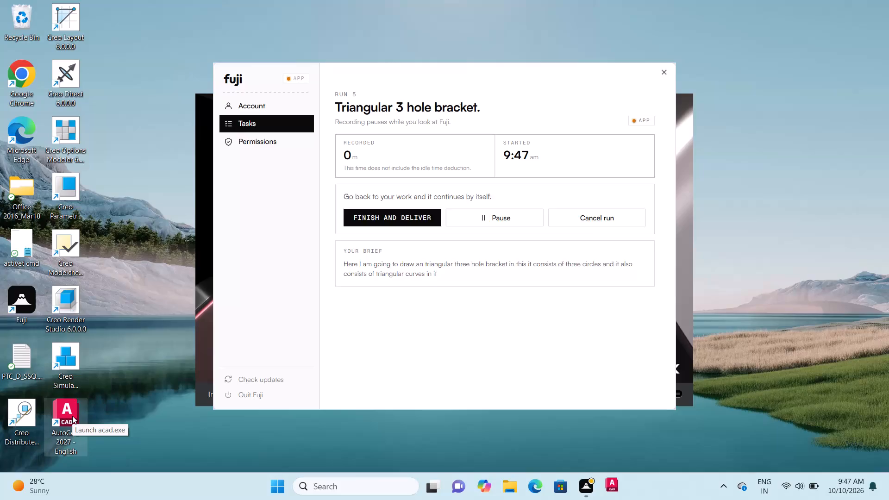
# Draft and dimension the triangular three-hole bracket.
# Switch to AutoCAD and start a new blank drawing.
pyautogui.doubleClick(686, 325)
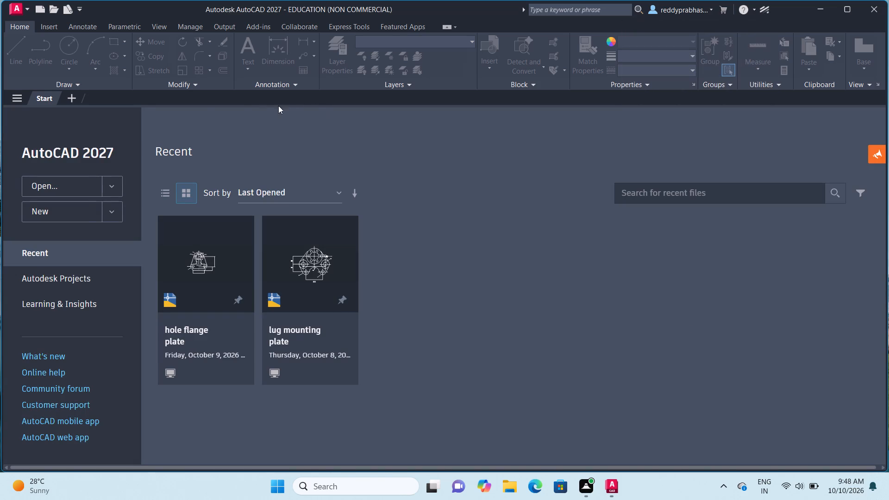
pyautogui.click(72, 101)
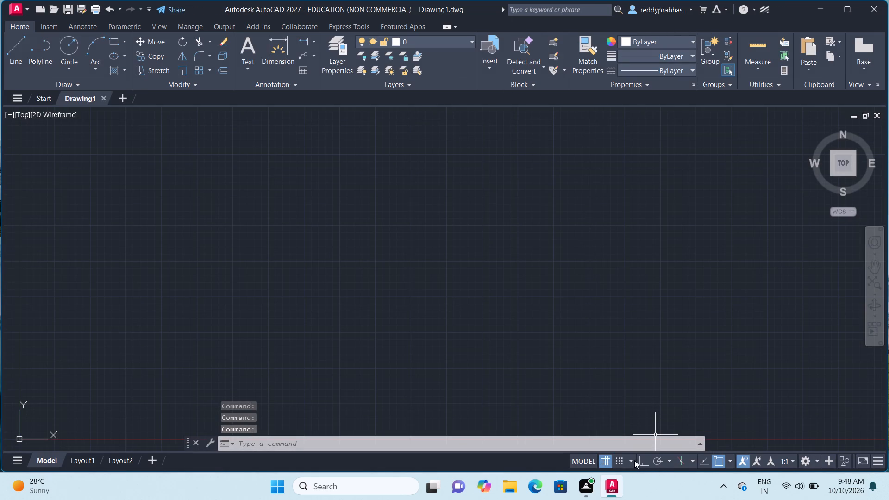
# Turn off the grid display in the drawing area, leaving snap mode off.
pyautogui.click(618, 462)
pyautogui.doubleClick(619, 463)
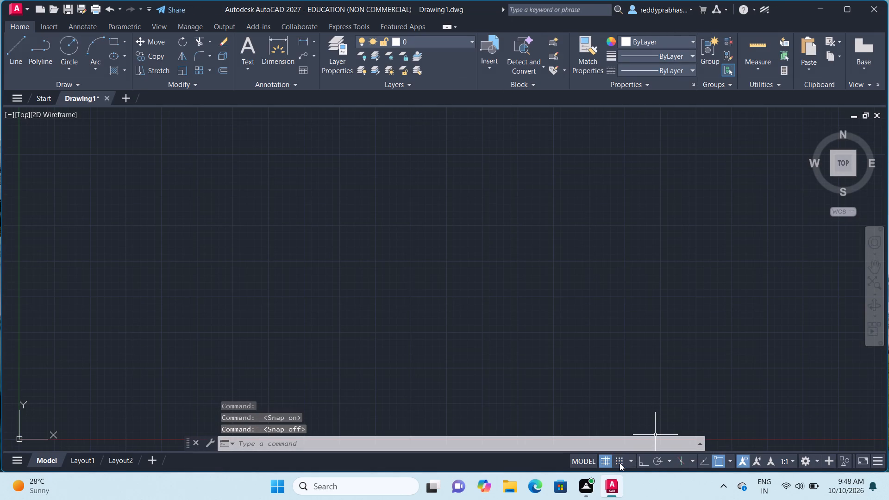
pyautogui.click(608, 462)
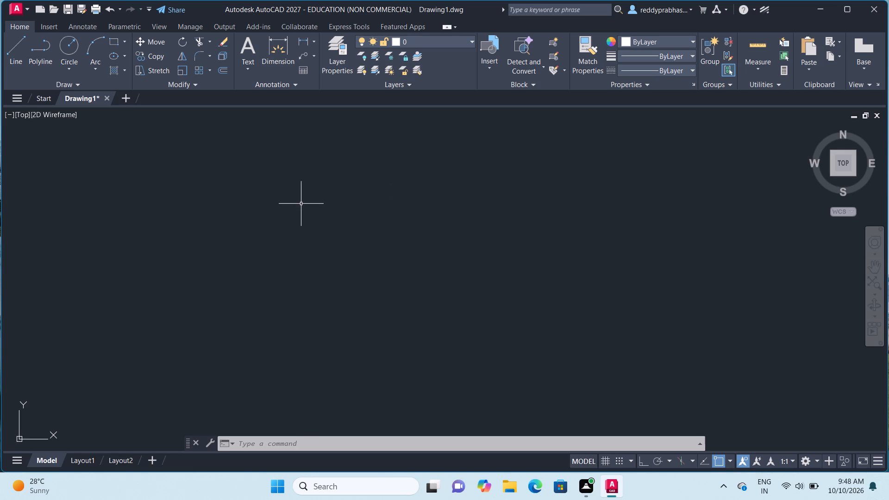
# Configure the drawing units to millimeters for the insertion scale and a length precision of 0.00.
pyautogui.press('u')
pyautogui.press('n')
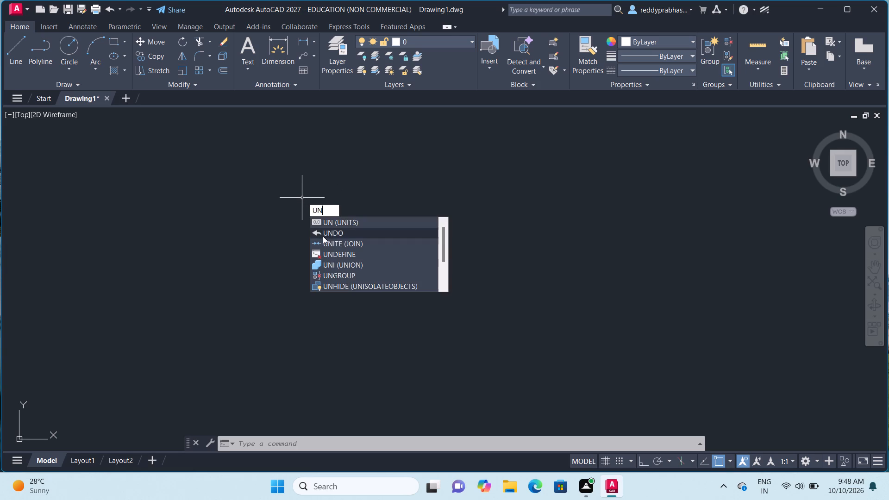
pyautogui.click(326, 222)
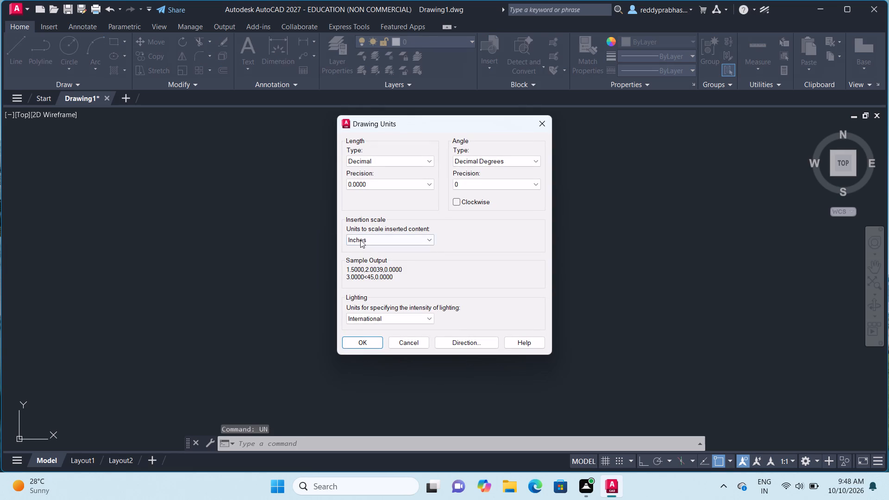
pyautogui.click(361, 240)
pyautogui.click(356, 287)
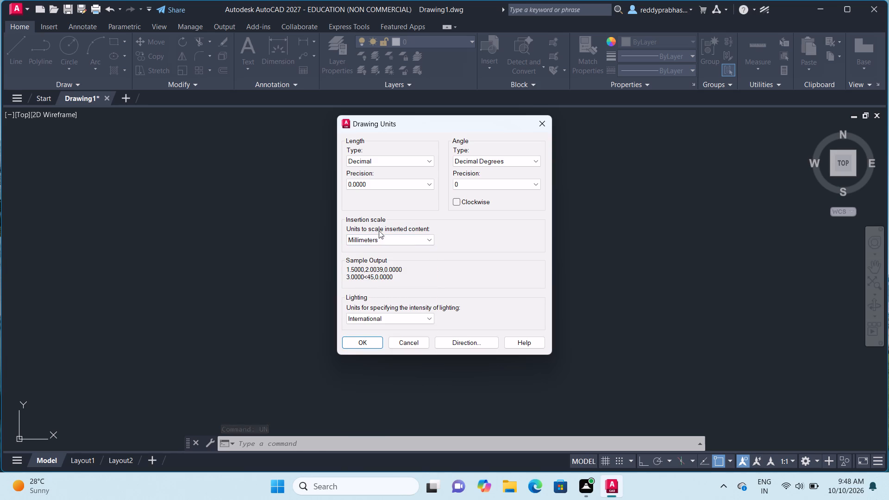
pyautogui.click(423, 183)
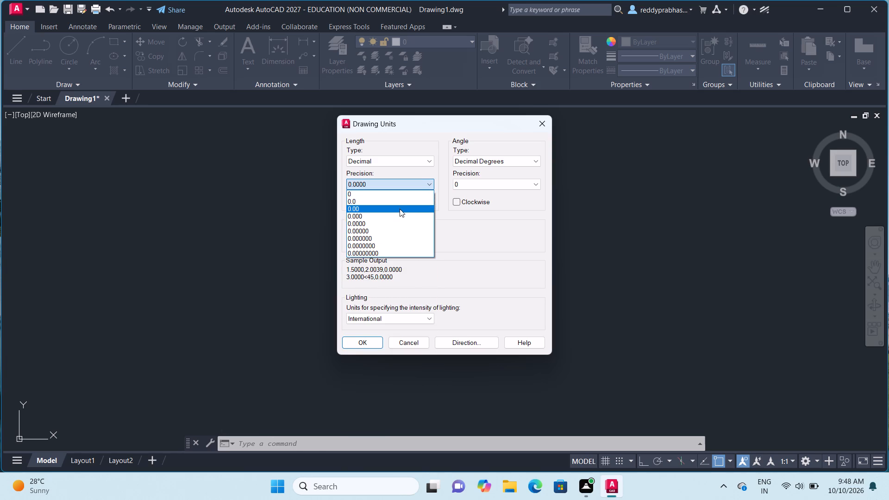
pyautogui.click(400, 209)
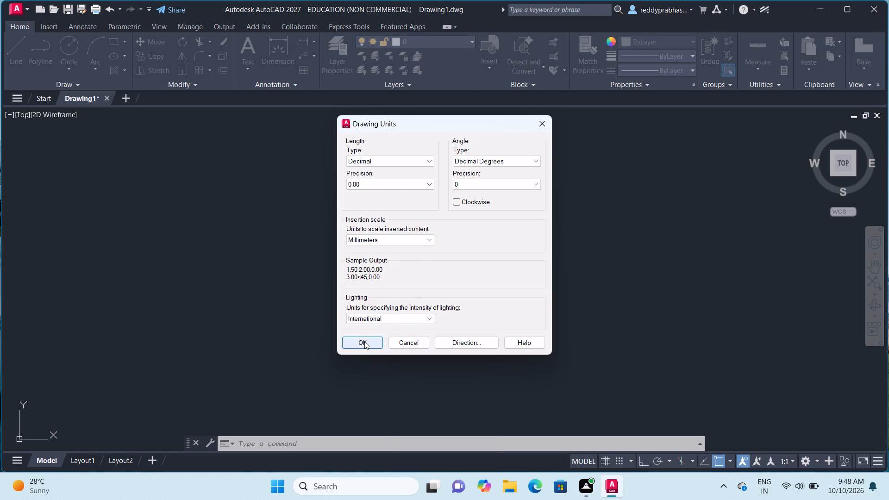
pyautogui.click(531, 157)
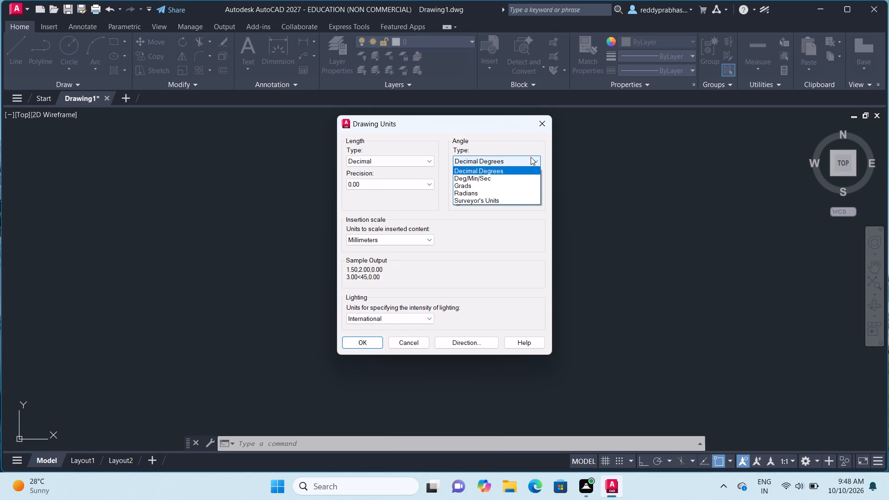
pyautogui.click(531, 157)
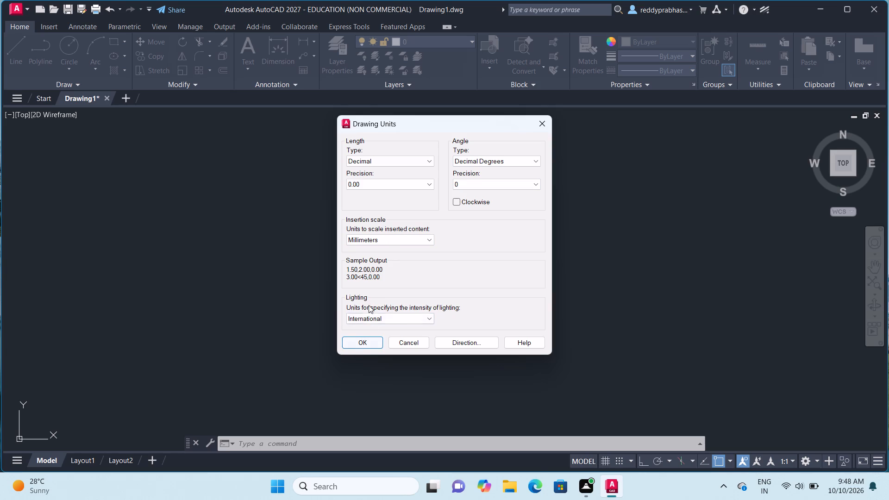
pyautogui.doubleClick(388, 241)
pyautogui.doubleClick(388, 241)
pyautogui.click(388, 241)
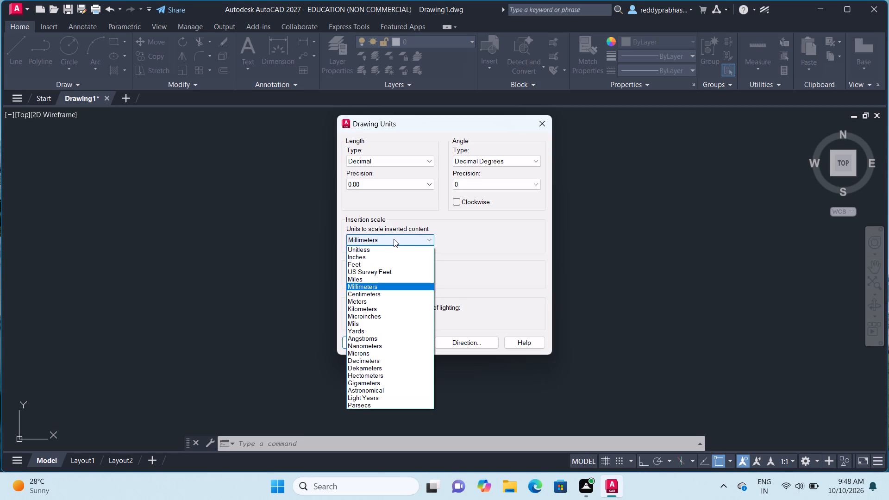
pyautogui.click(411, 239)
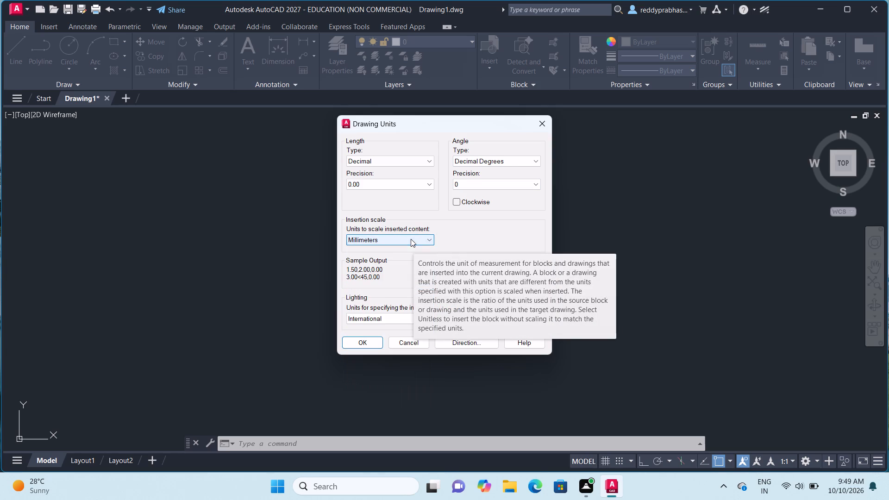
pyautogui.click(363, 342)
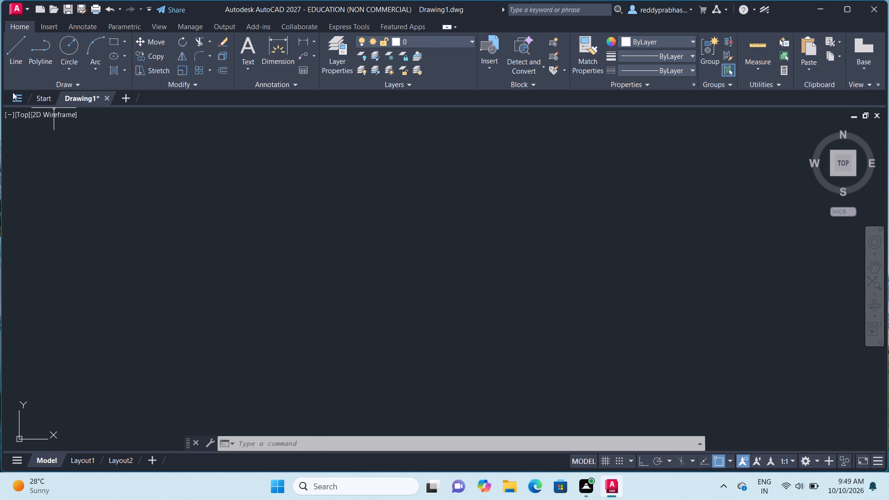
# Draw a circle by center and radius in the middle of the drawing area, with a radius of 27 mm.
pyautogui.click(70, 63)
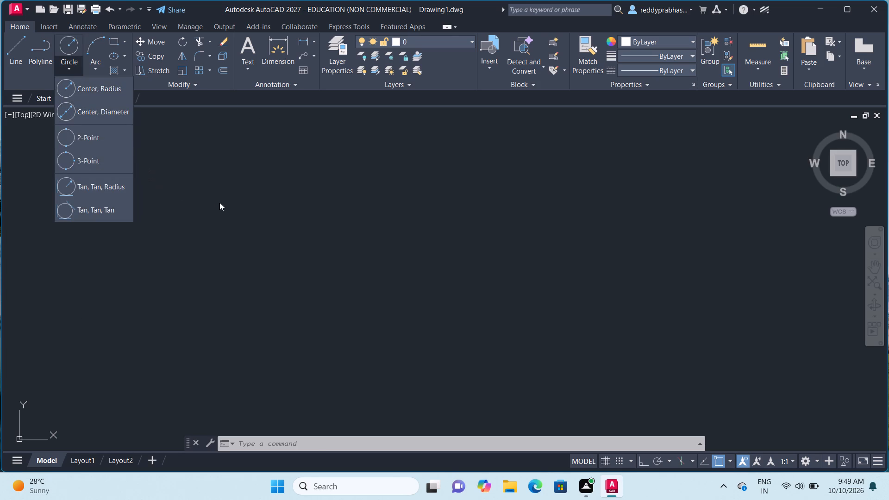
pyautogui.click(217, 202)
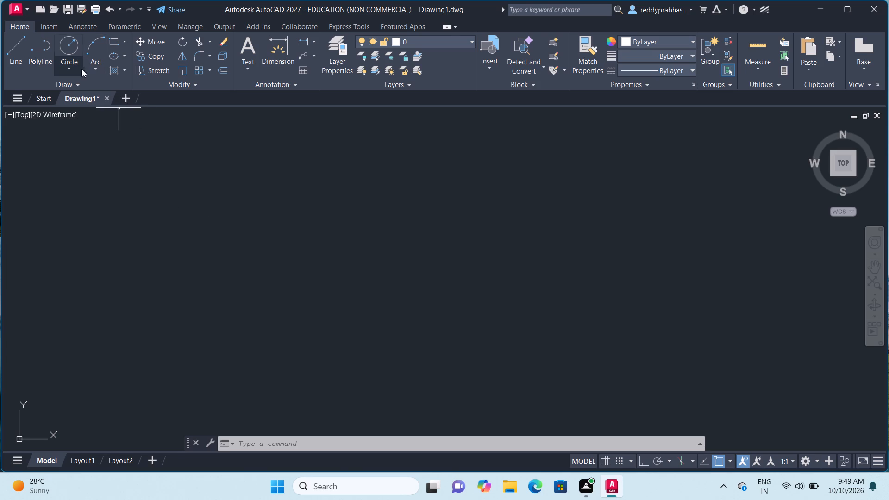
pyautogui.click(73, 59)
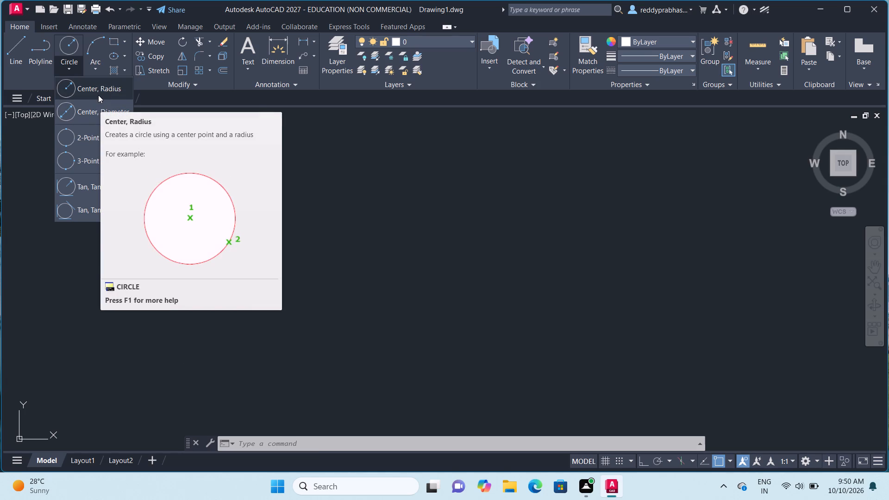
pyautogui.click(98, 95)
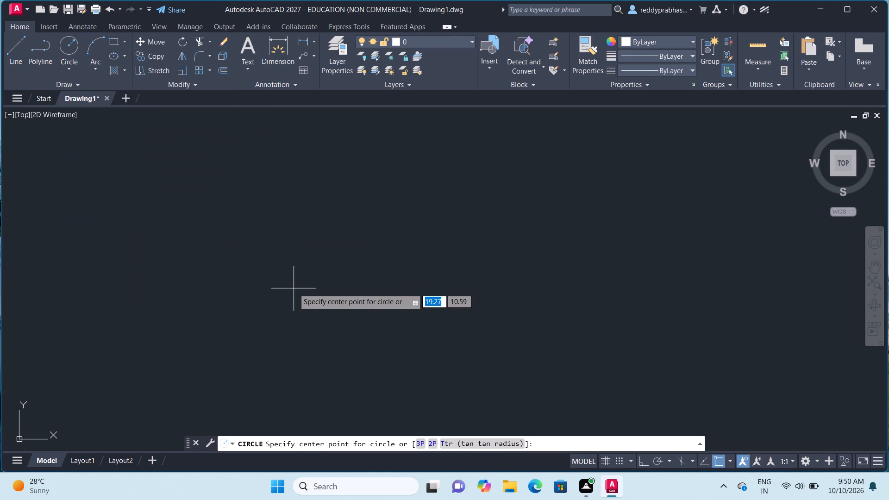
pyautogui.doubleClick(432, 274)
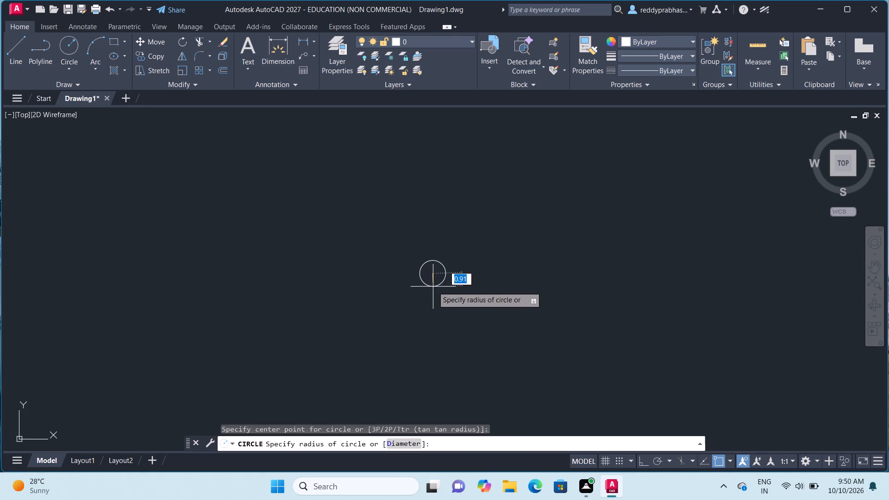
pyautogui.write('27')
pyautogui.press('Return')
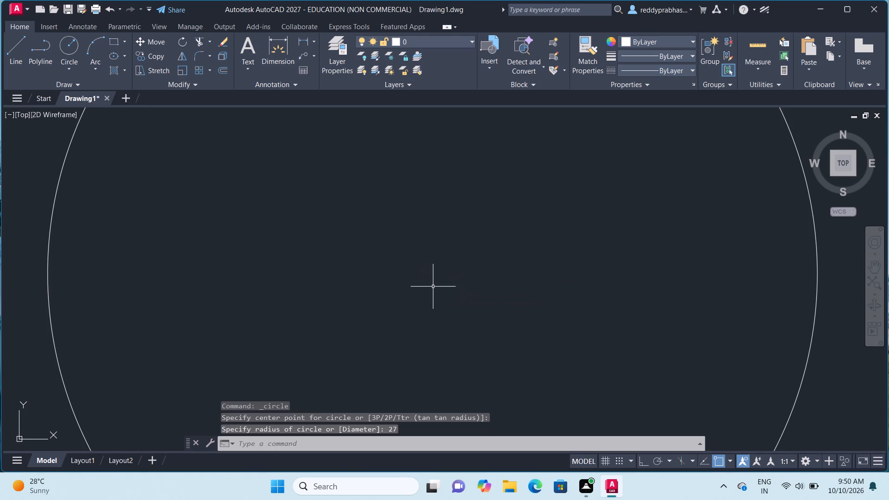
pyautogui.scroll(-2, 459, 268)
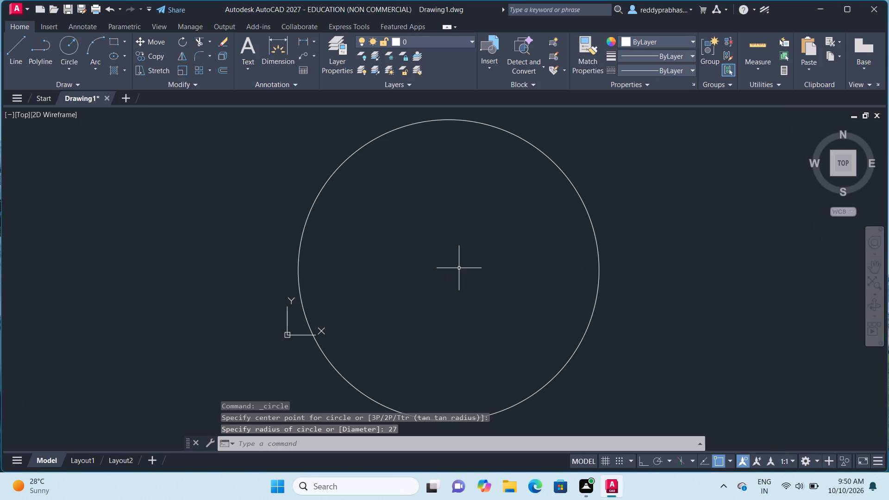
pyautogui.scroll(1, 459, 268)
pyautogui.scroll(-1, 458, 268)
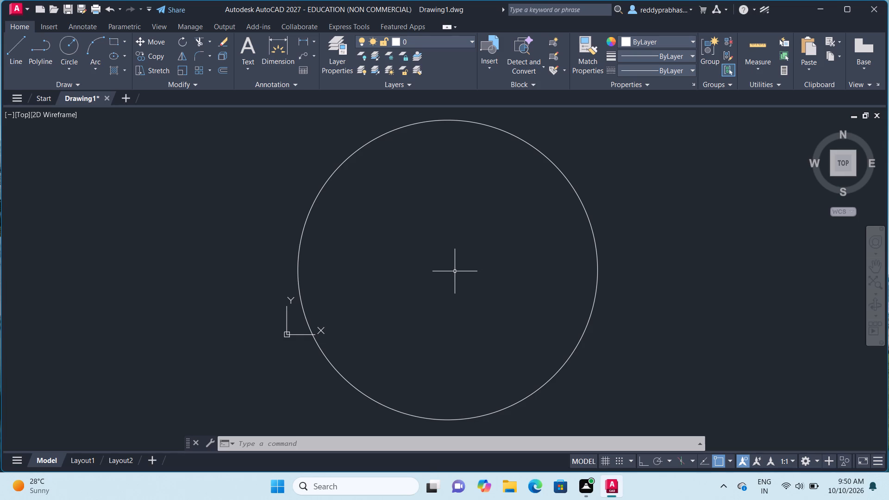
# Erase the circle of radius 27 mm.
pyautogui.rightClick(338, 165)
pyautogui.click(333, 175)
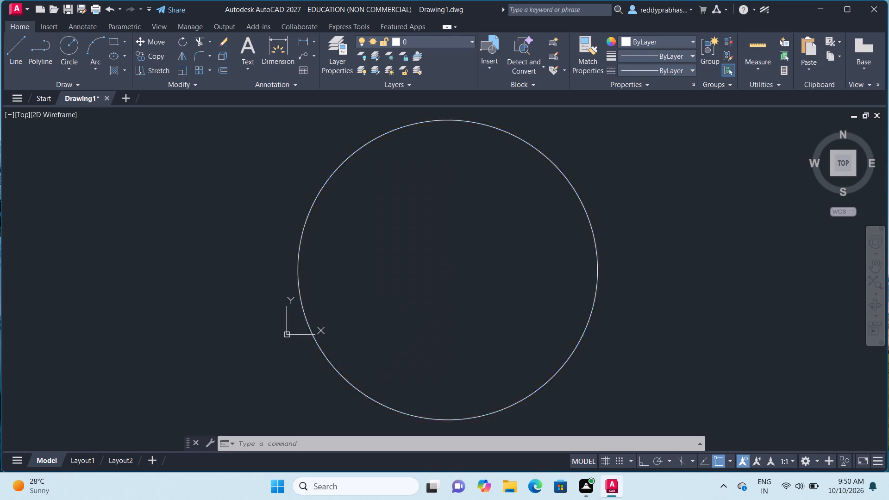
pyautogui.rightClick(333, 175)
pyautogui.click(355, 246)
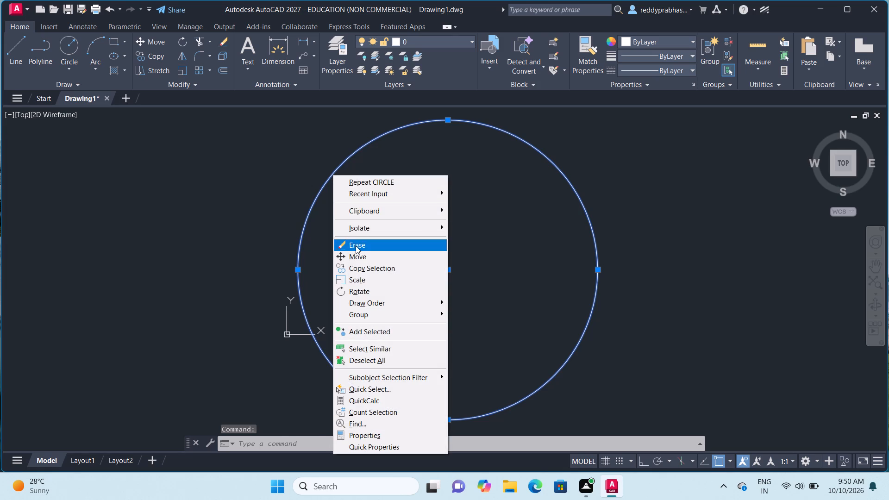
# Draw a new circle by center and radius in the empty drawing area, with a radius of 27 mm.
pyautogui.scroll(-2, 361, 244)
pyautogui.scroll(3, 361, 243)
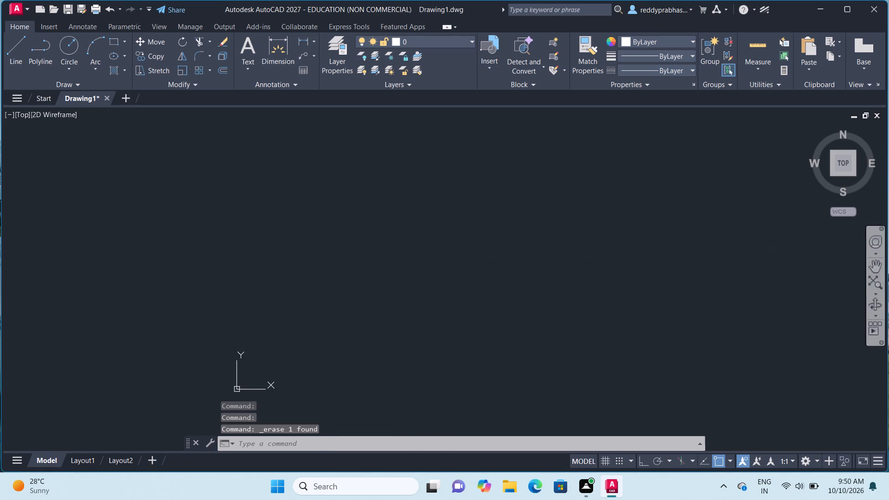
pyautogui.click(874, 287)
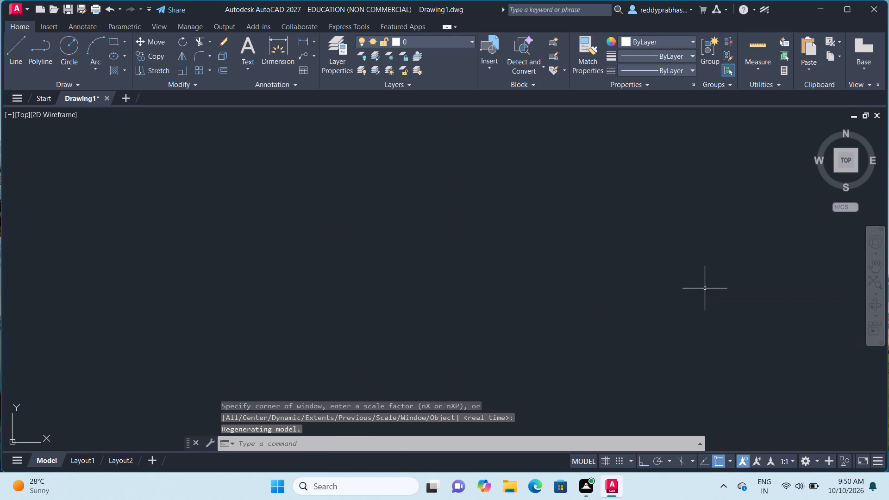
pyautogui.scroll(-2, 704, 282)
pyautogui.scroll(12, 699, 277)
pyautogui.scroll(9, 699, 277)
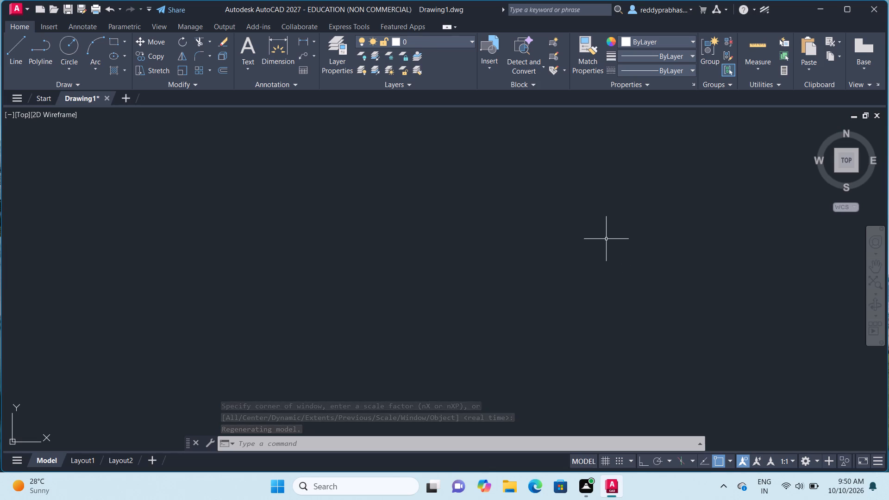
pyautogui.press('Escape')
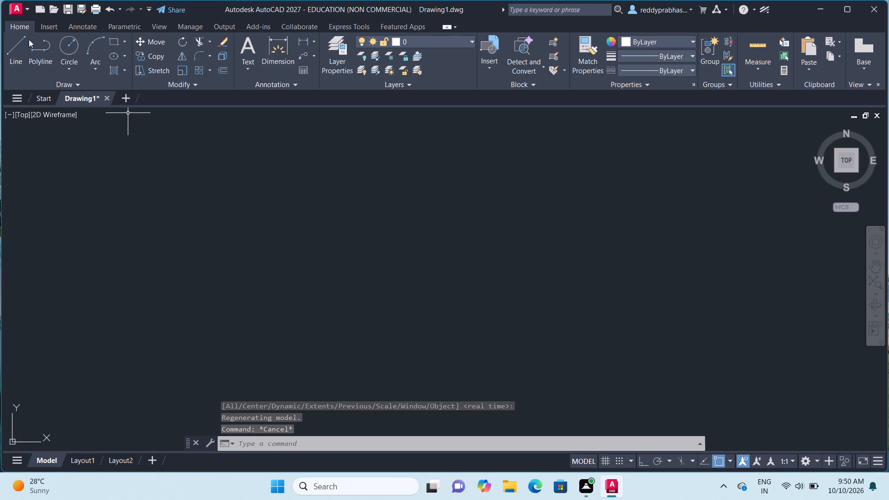
pyautogui.click(68, 65)
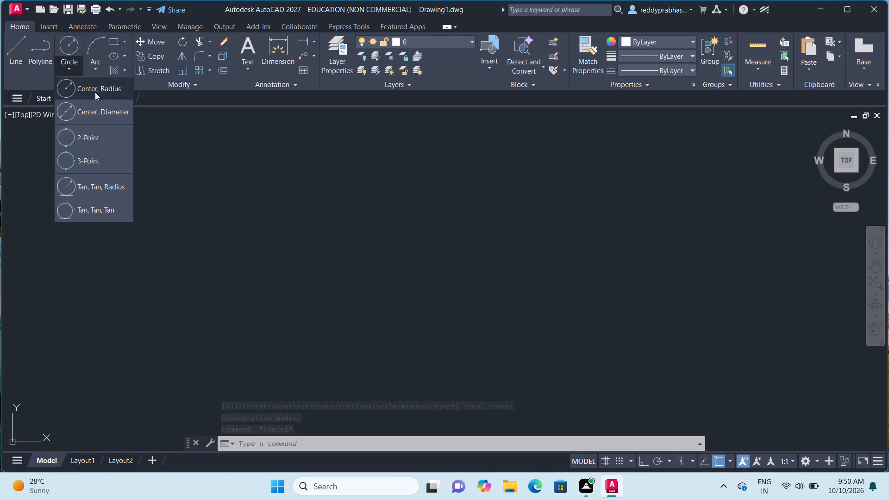
pyautogui.click(95, 92)
pyautogui.click(447, 205)
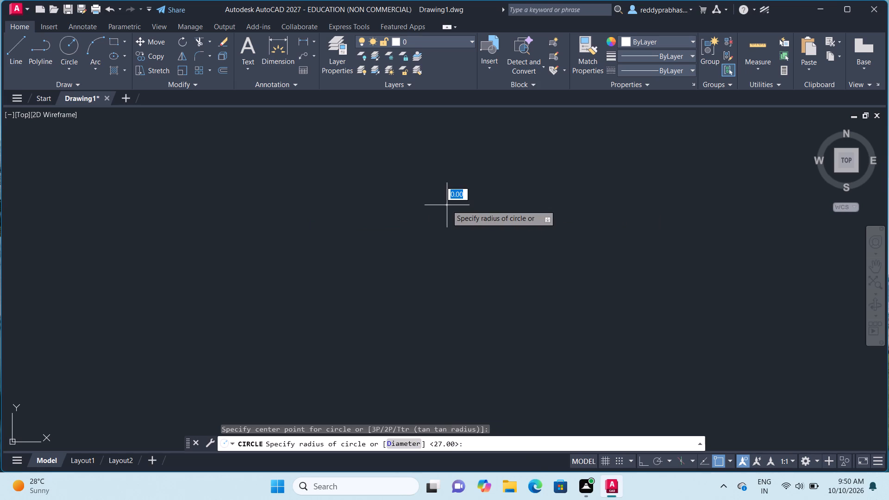
pyautogui.press('2')
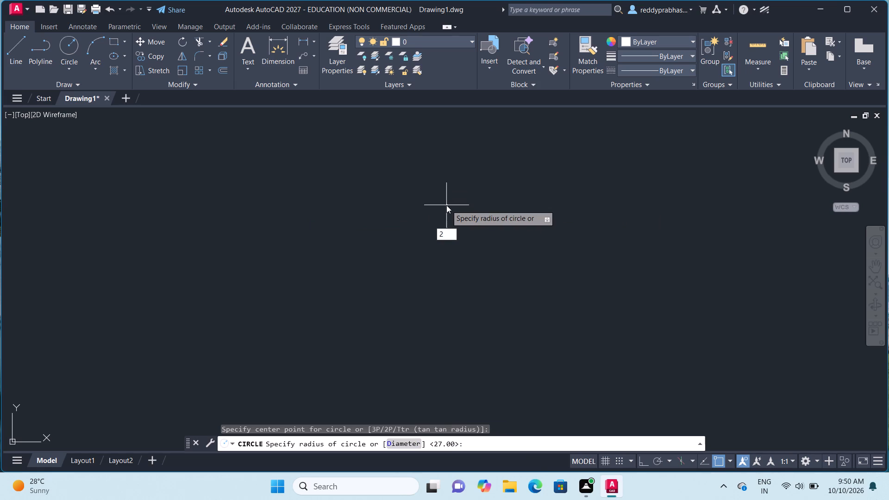
pyautogui.press('7')
pyautogui.press('Return')
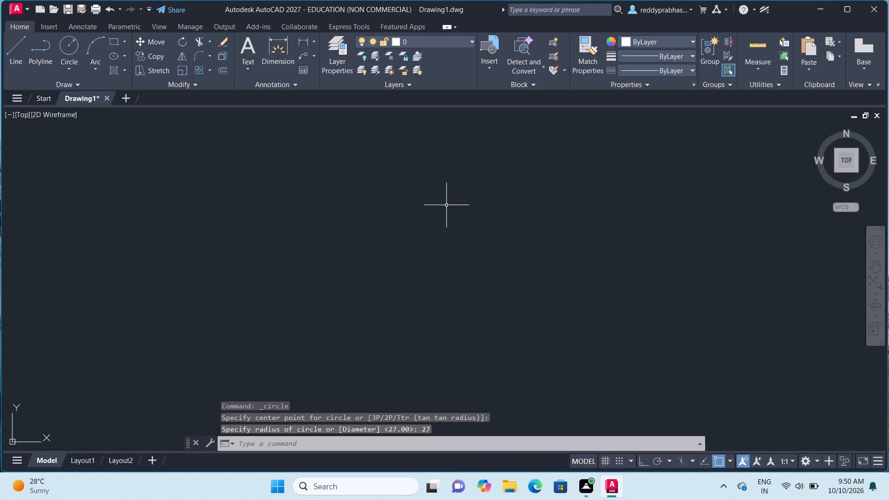
pyautogui.scroll(-3, 460, 240)
pyautogui.press('Escape')
pyautogui.scroll(-6, 501, 286)
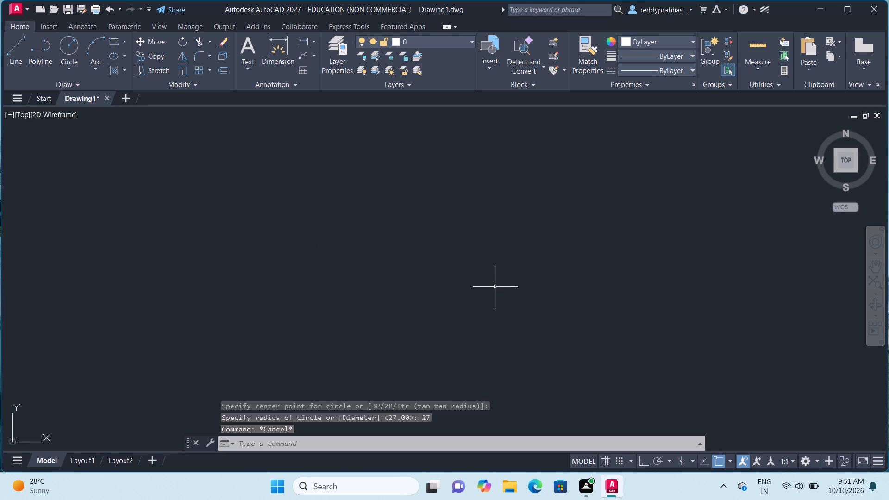
# Erase the circle of radius 27 mm around the drawing origin.
pyautogui.scroll(-14, 495, 287)
pyautogui.scroll(3, 495, 286)
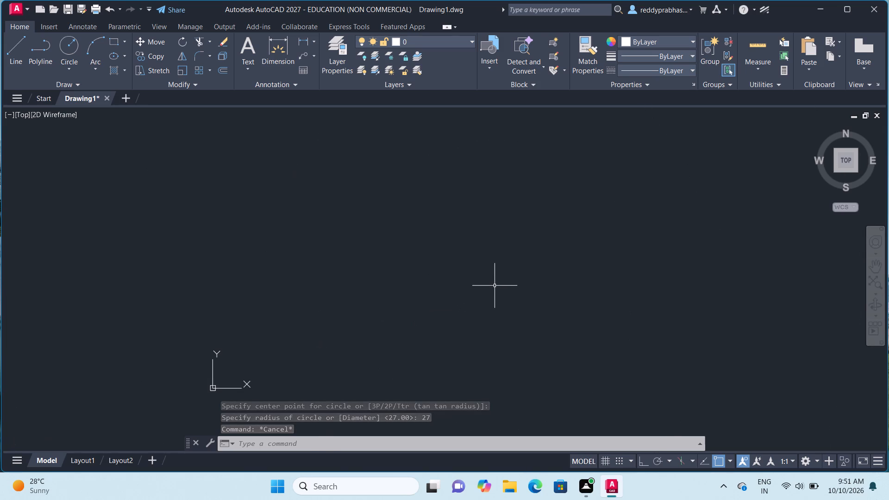
pyautogui.scroll(-4, 494, 286)
pyautogui.scroll(1, 494, 286)
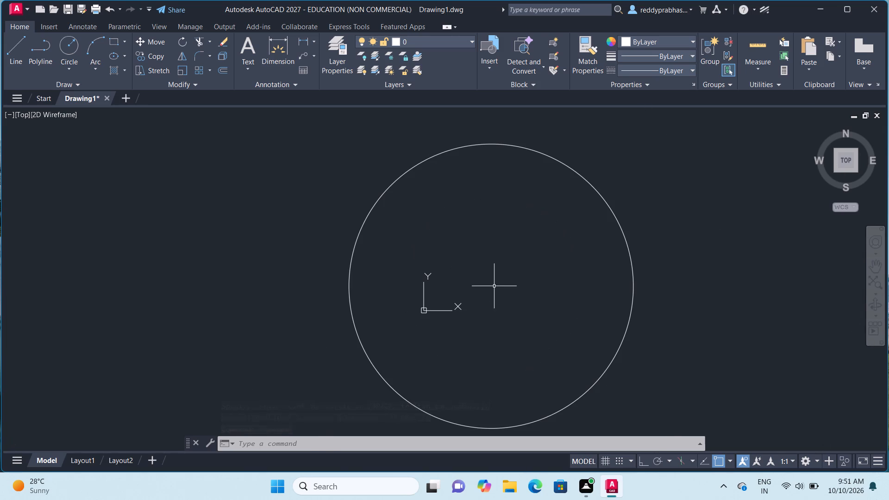
pyautogui.rightClick(478, 145)
pyautogui.click(460, 149)
pyautogui.rightClick(460, 150)
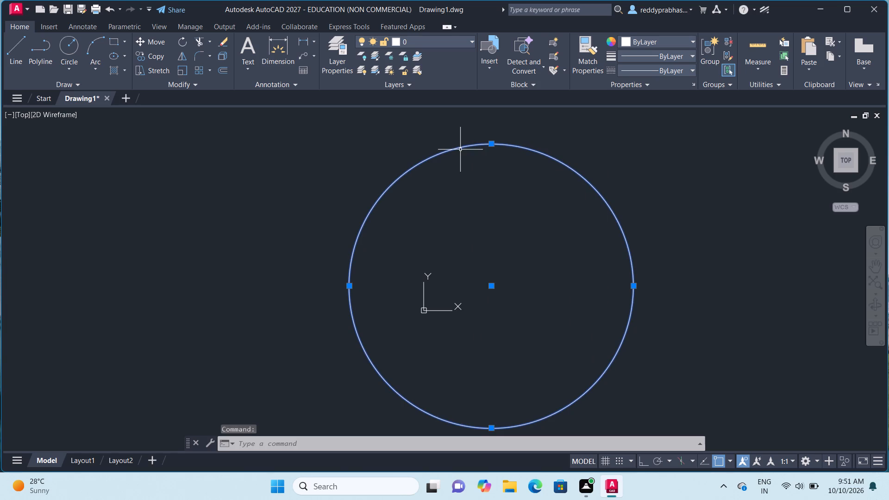
pyautogui.click(482, 215)
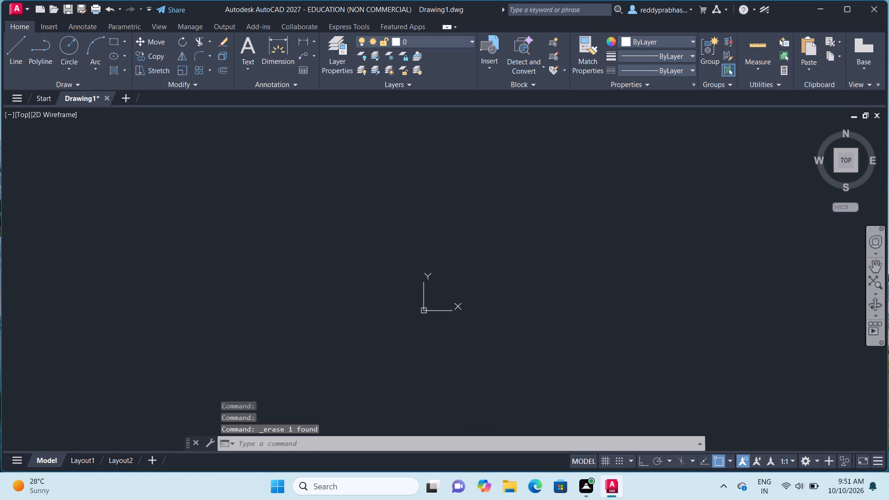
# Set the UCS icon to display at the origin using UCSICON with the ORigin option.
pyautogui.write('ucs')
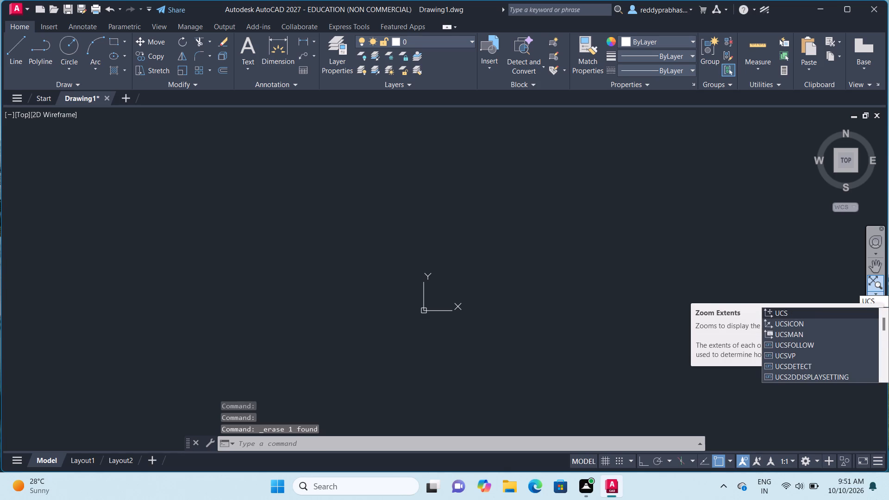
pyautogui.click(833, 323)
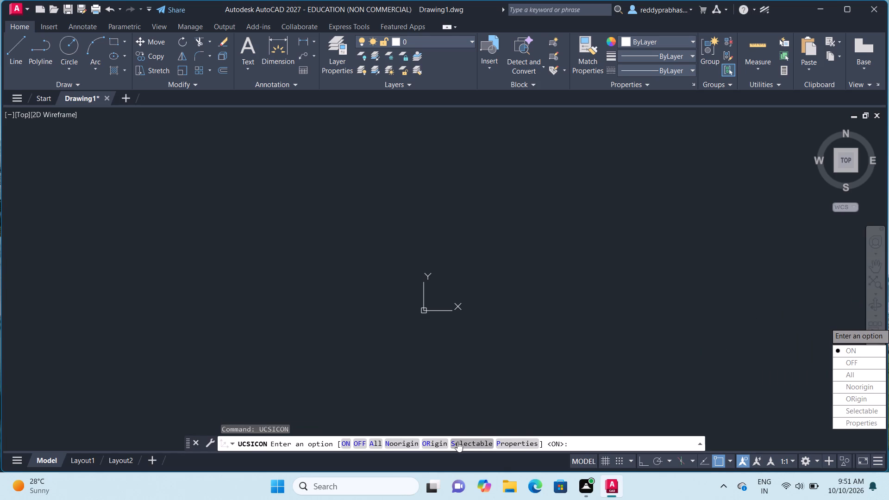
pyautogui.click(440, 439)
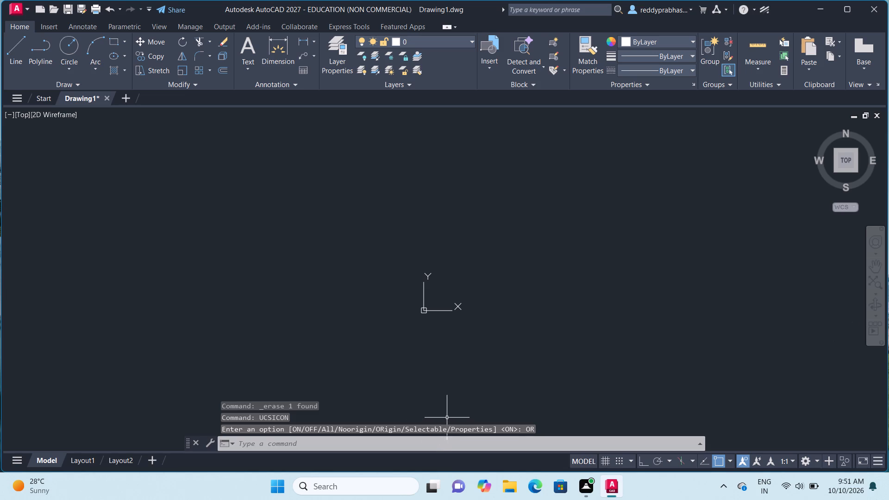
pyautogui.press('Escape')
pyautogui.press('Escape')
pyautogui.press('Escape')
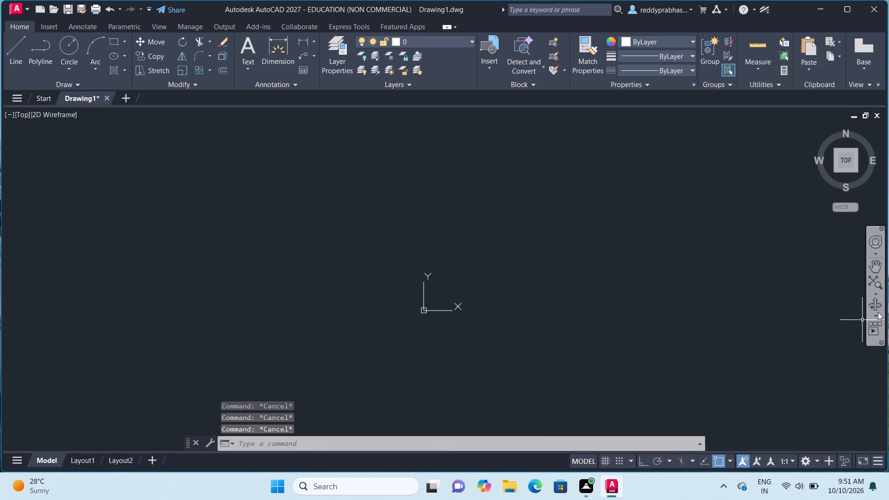
# Draw a circle by center and radius in the empty drawing area, with a radius of 27 mm.
pyautogui.click(869, 288)
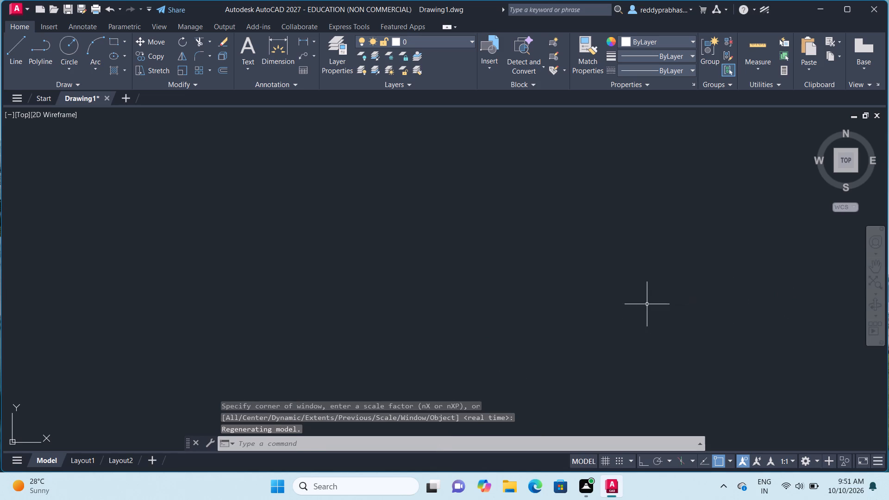
pyautogui.press('Escape')
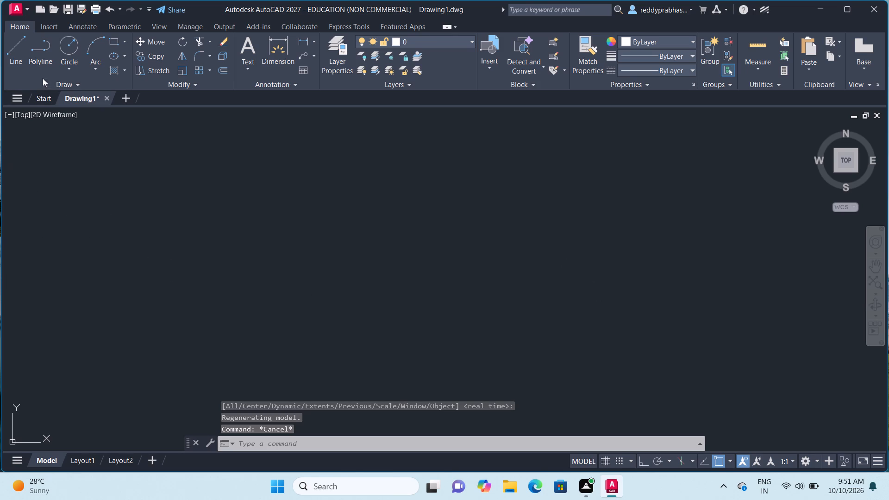
pyautogui.click(65, 70)
pyautogui.click(85, 84)
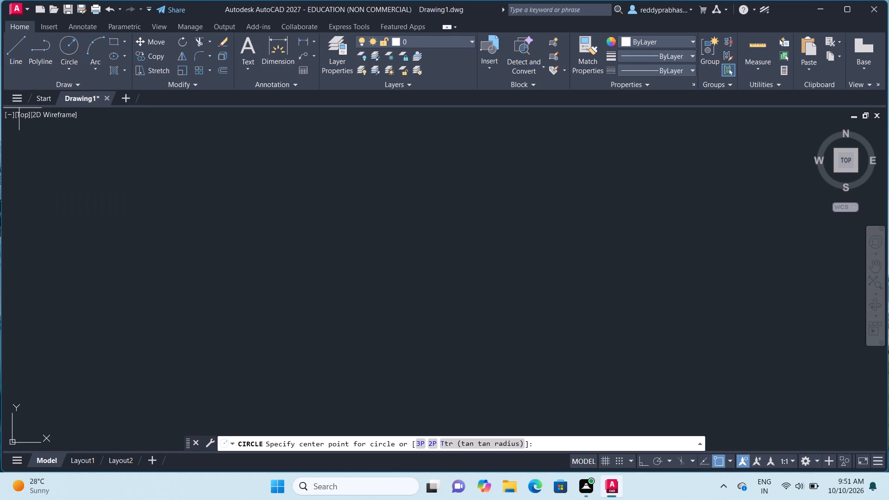
pyautogui.doubleClick(492, 188)
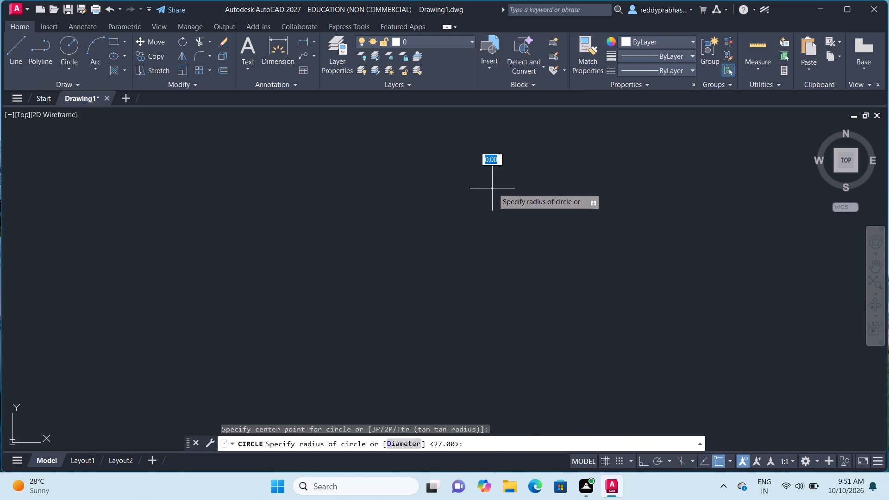
pyautogui.press('2')
pyautogui.press('7')
pyautogui.press('Return')
# Turn off the UCS icon display using UCSICON with the OFF option.
pyautogui.scroll(-2, 479, 193)
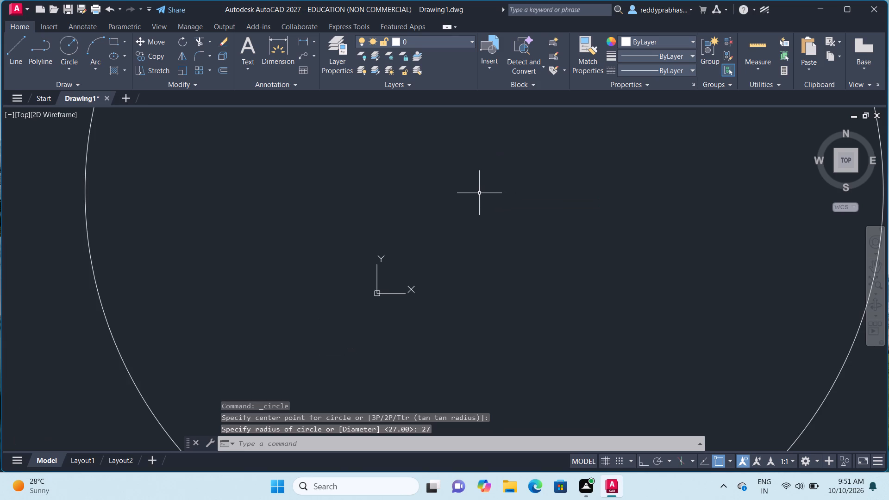
pyautogui.scroll(-3, 479, 193)
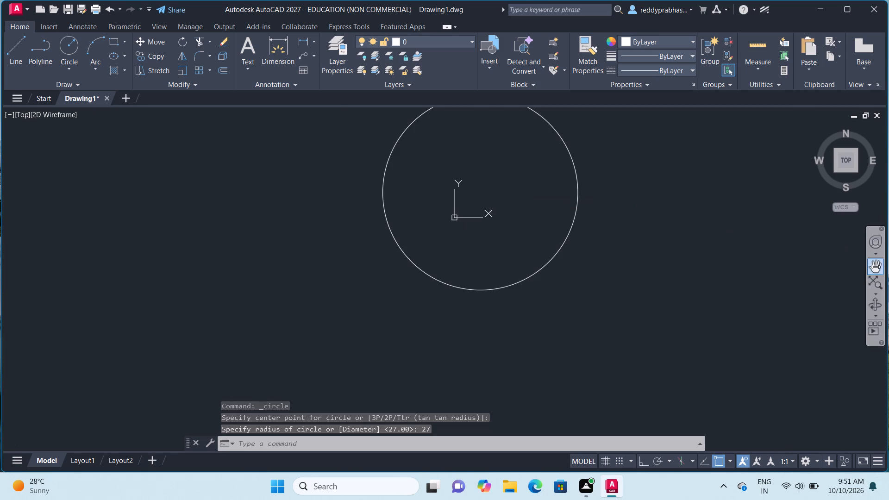
pyautogui.click(877, 266)
pyautogui.moveTo(723, 269); pyautogui.dragTo(696, 366)
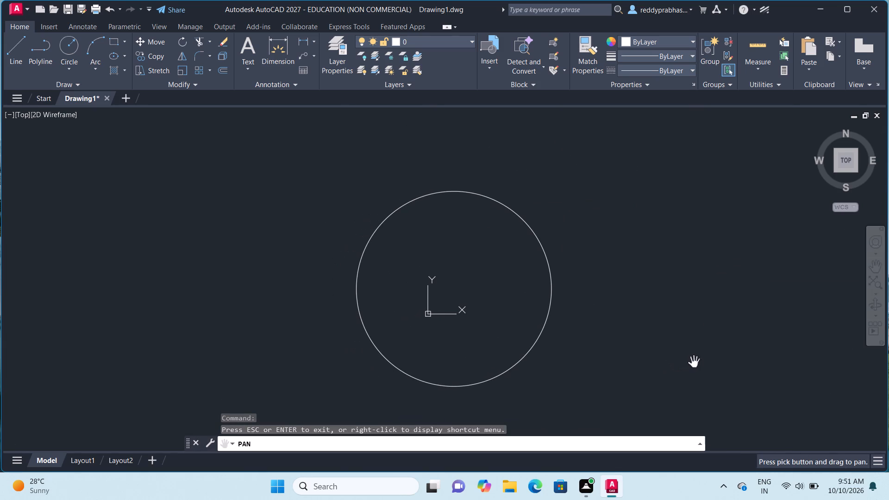
pyautogui.press('Escape')
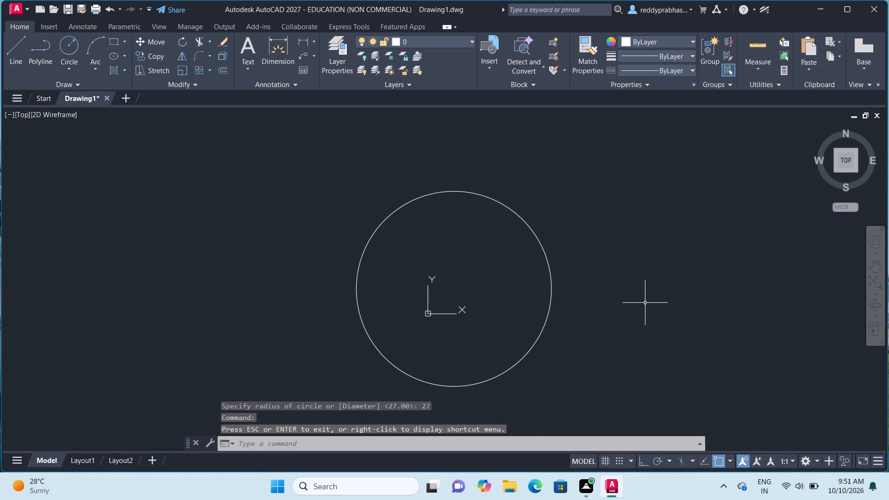
pyautogui.scroll(-1, 645, 303)
pyautogui.scroll(1, 645, 303)
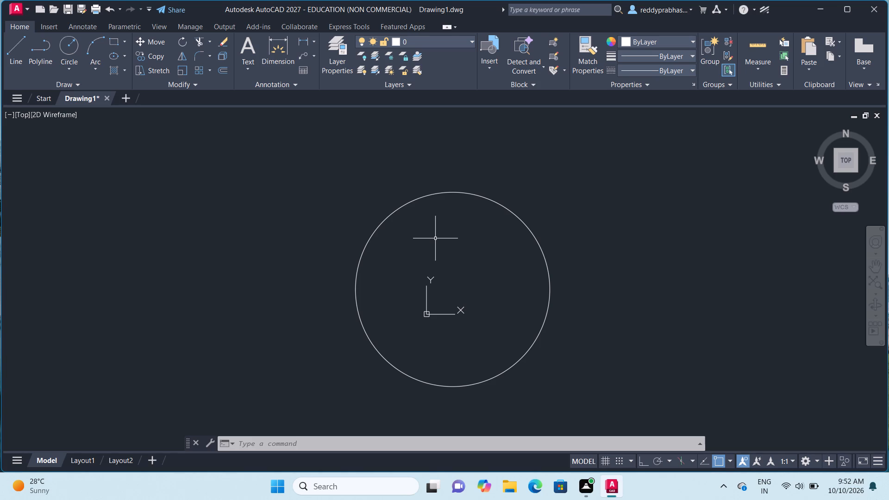
pyautogui.scroll(-3, 483, 256)
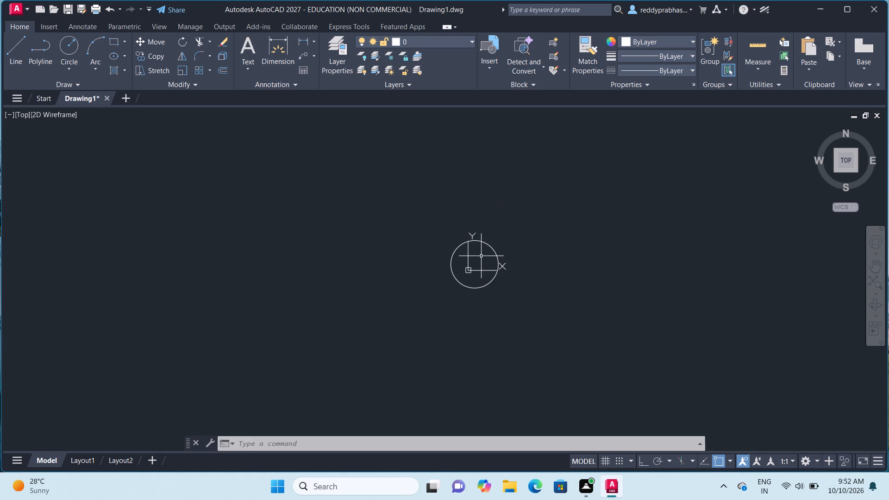
pyautogui.click(877, 265)
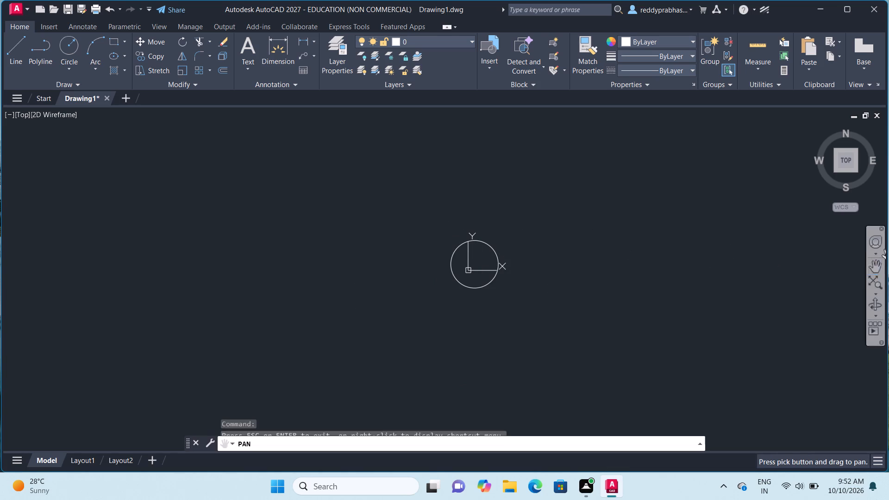
pyautogui.moveTo(833, 267); pyautogui.dragTo(771, 279)
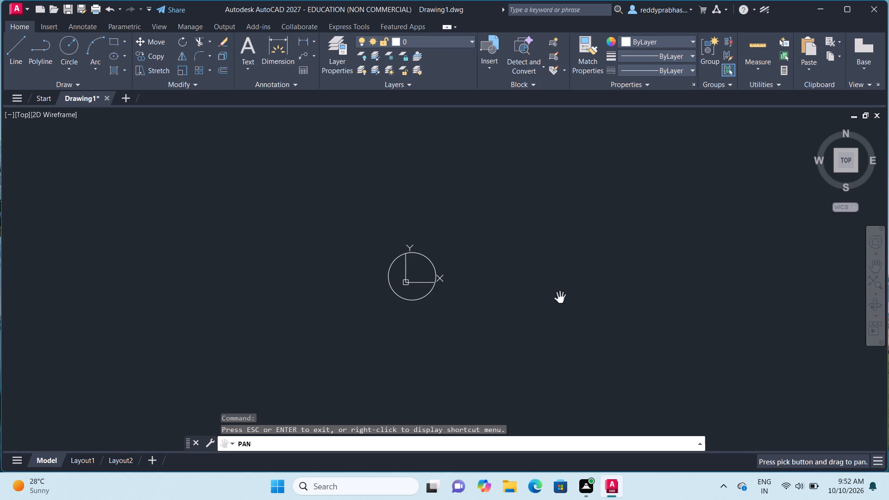
pyautogui.press('Escape')
pyautogui.press('u')
pyautogui.press('c')
pyautogui.press('s')
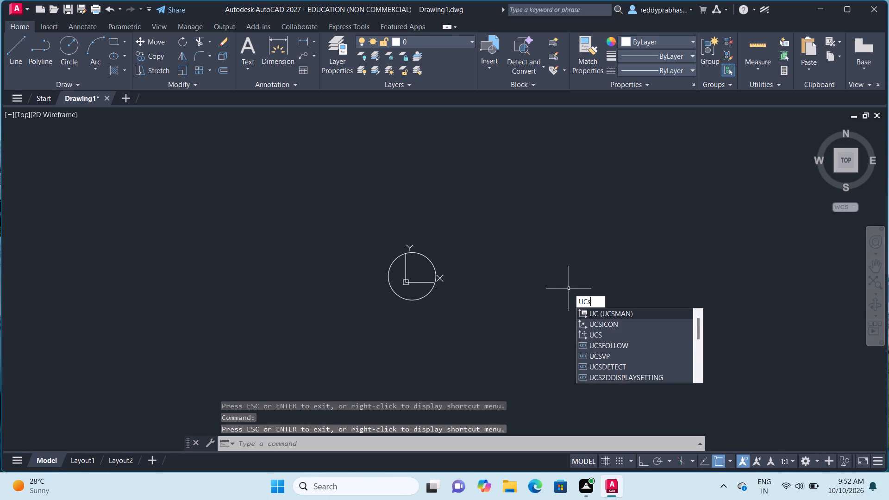
pyautogui.click(609, 325)
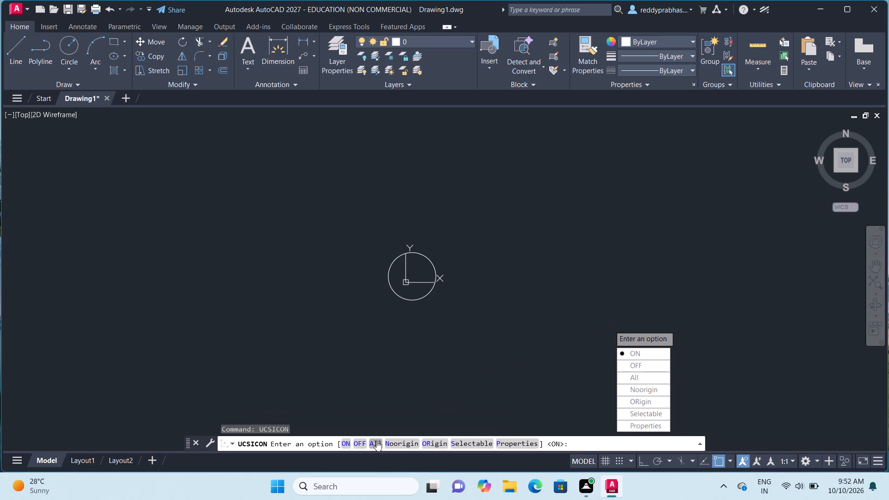
pyautogui.click(360, 444)
pyautogui.press('Escape')
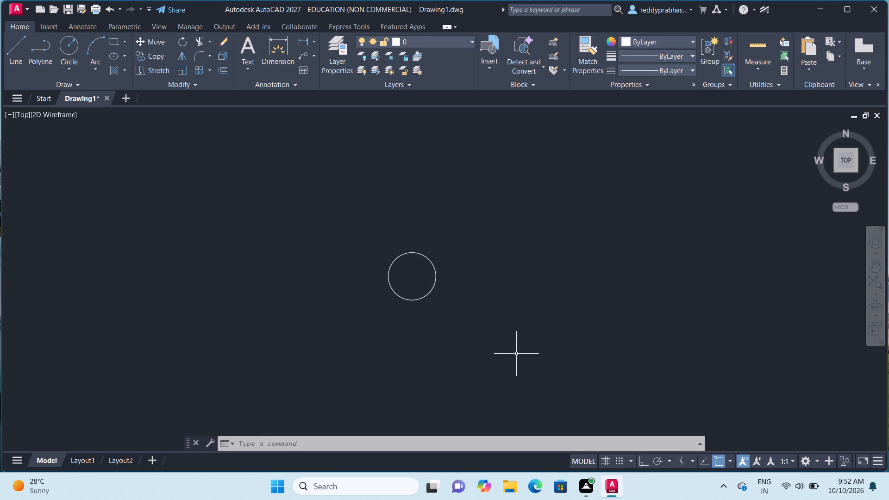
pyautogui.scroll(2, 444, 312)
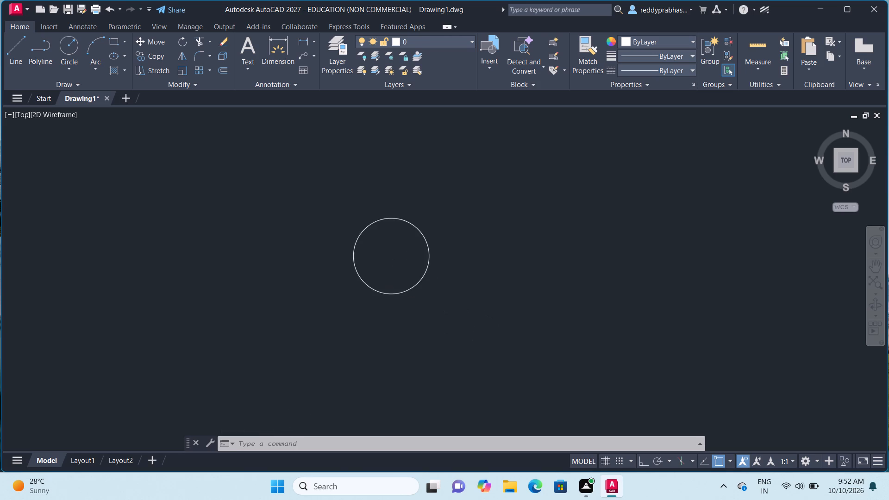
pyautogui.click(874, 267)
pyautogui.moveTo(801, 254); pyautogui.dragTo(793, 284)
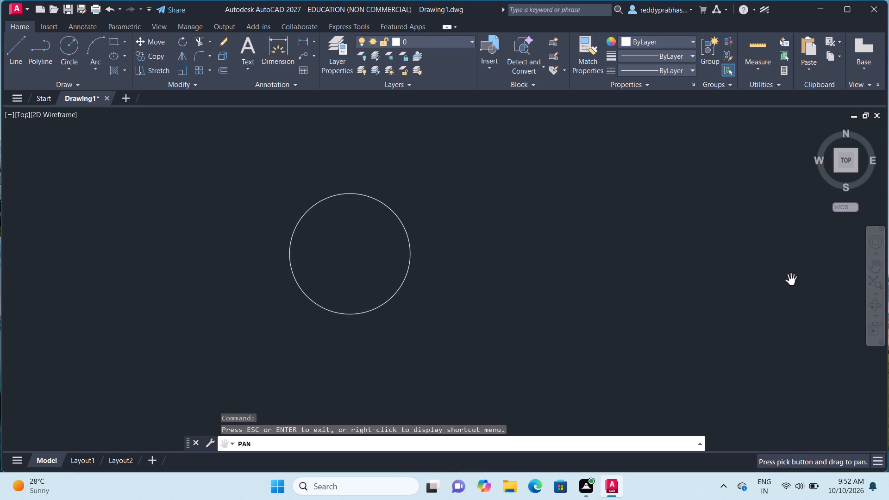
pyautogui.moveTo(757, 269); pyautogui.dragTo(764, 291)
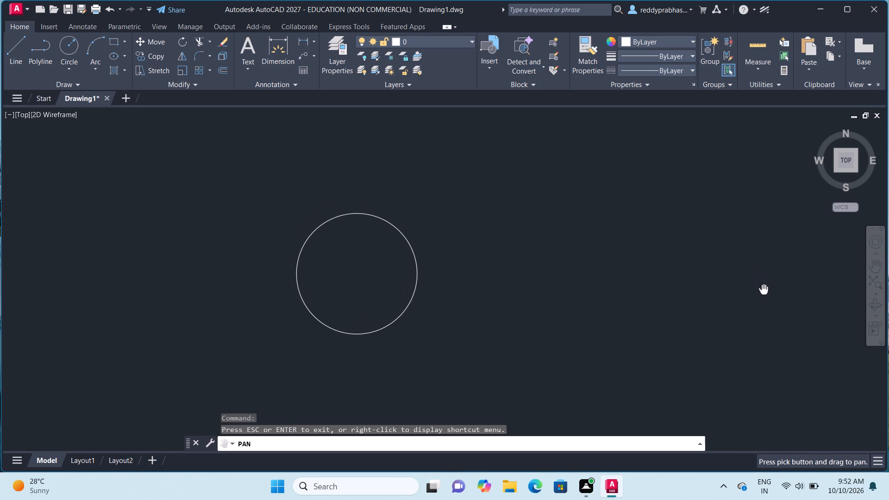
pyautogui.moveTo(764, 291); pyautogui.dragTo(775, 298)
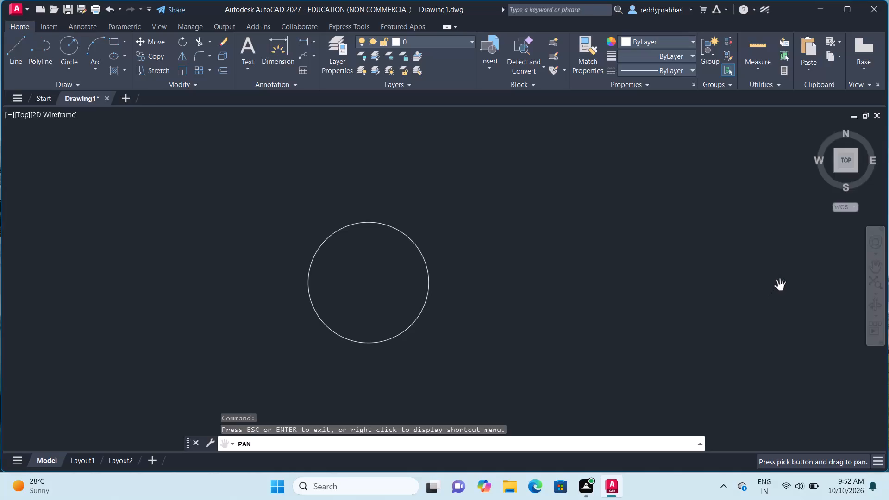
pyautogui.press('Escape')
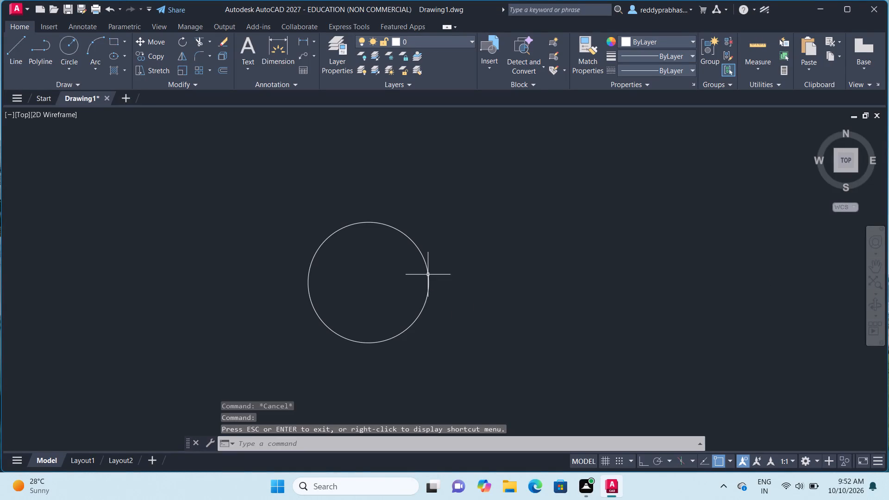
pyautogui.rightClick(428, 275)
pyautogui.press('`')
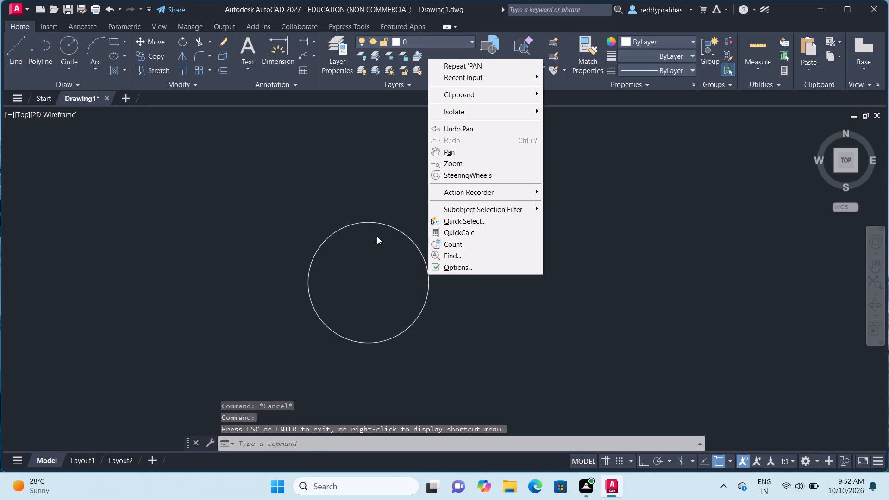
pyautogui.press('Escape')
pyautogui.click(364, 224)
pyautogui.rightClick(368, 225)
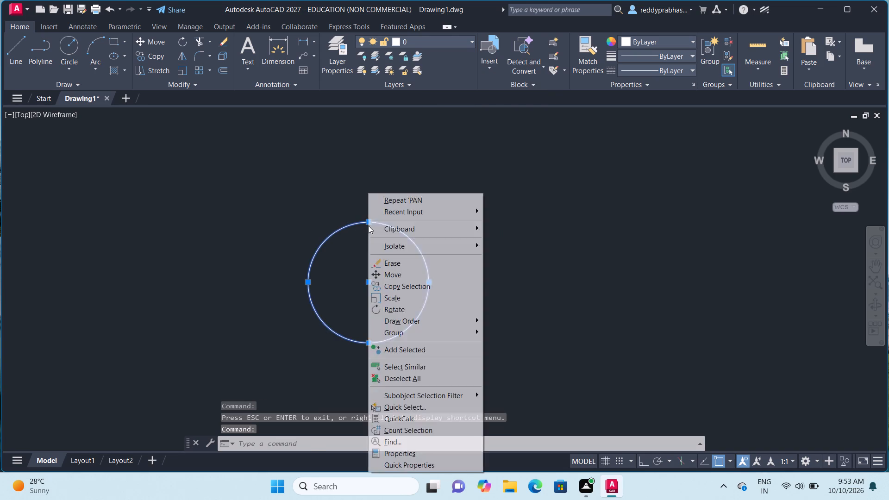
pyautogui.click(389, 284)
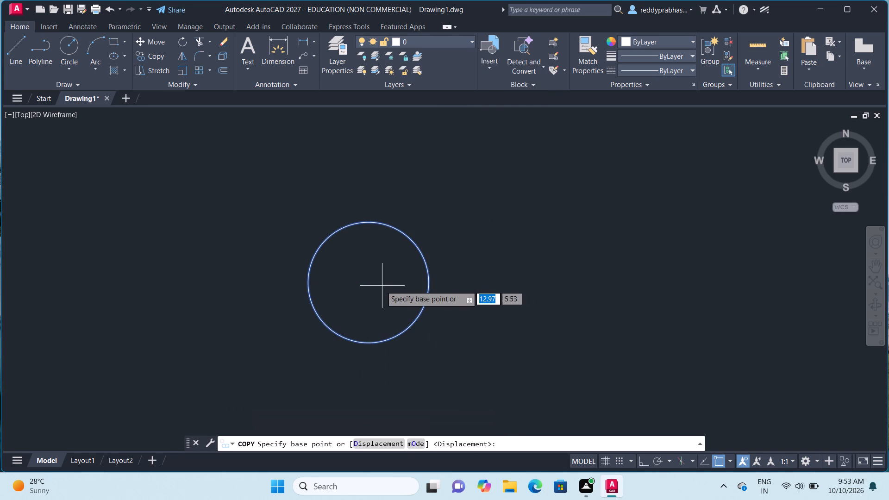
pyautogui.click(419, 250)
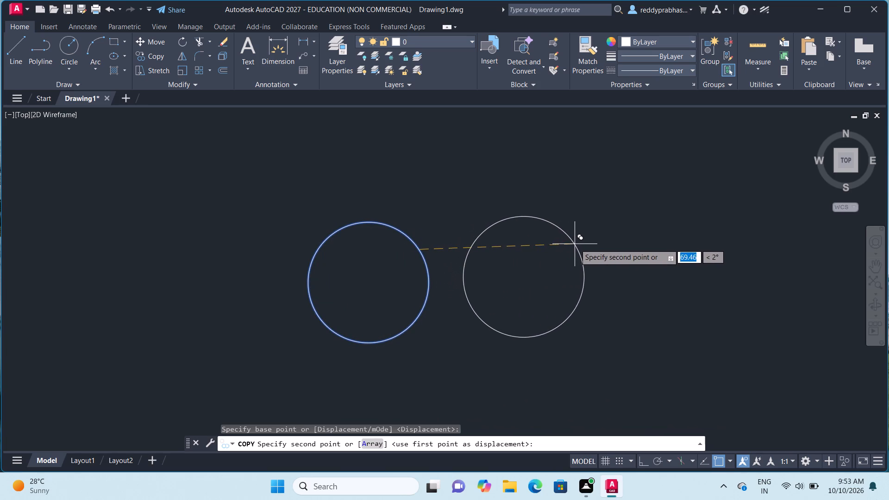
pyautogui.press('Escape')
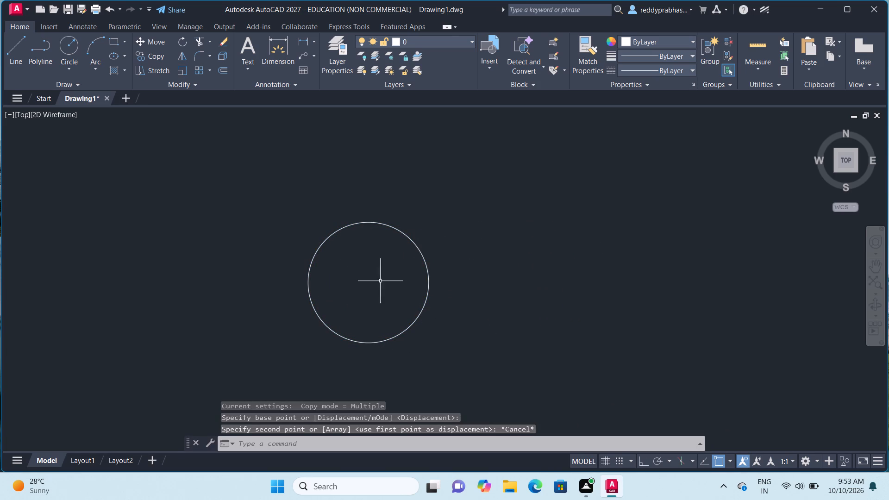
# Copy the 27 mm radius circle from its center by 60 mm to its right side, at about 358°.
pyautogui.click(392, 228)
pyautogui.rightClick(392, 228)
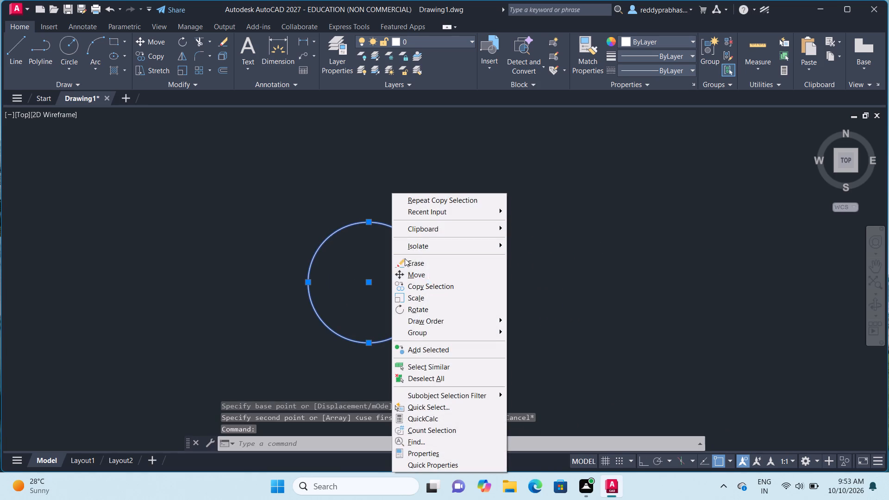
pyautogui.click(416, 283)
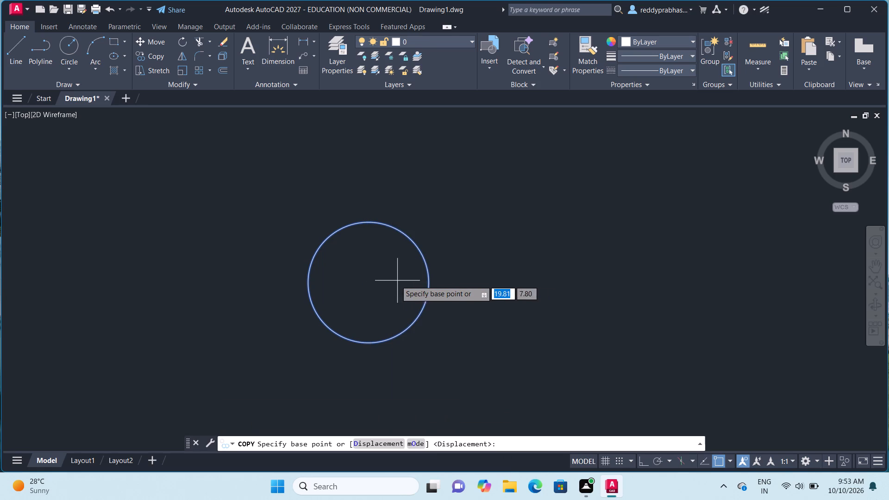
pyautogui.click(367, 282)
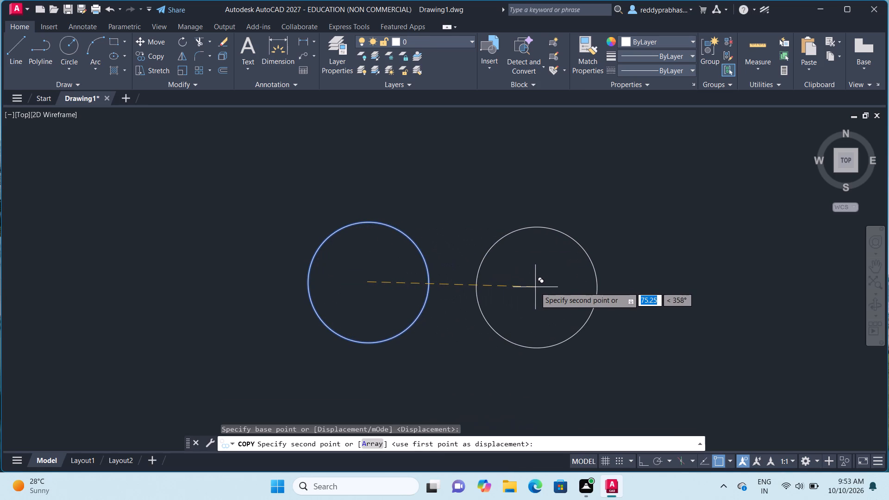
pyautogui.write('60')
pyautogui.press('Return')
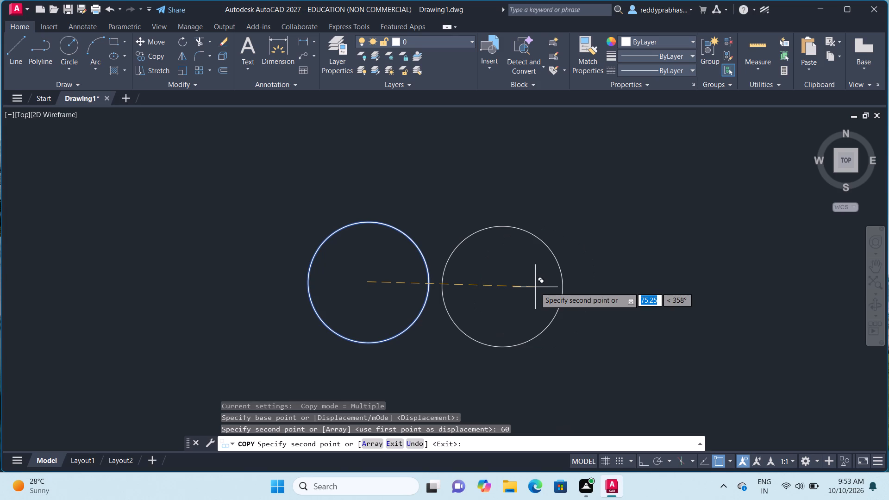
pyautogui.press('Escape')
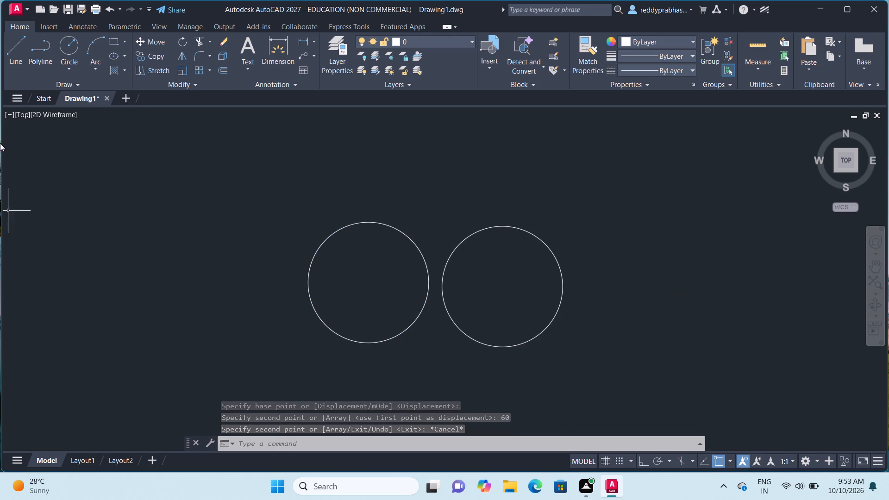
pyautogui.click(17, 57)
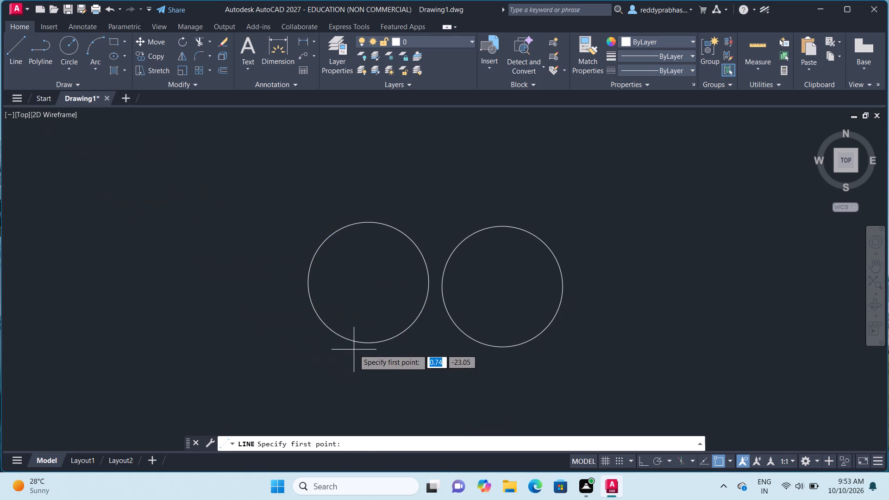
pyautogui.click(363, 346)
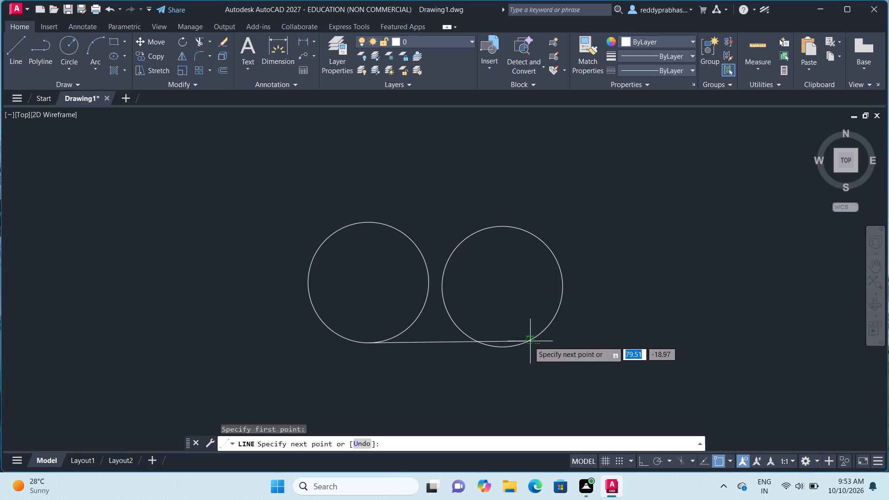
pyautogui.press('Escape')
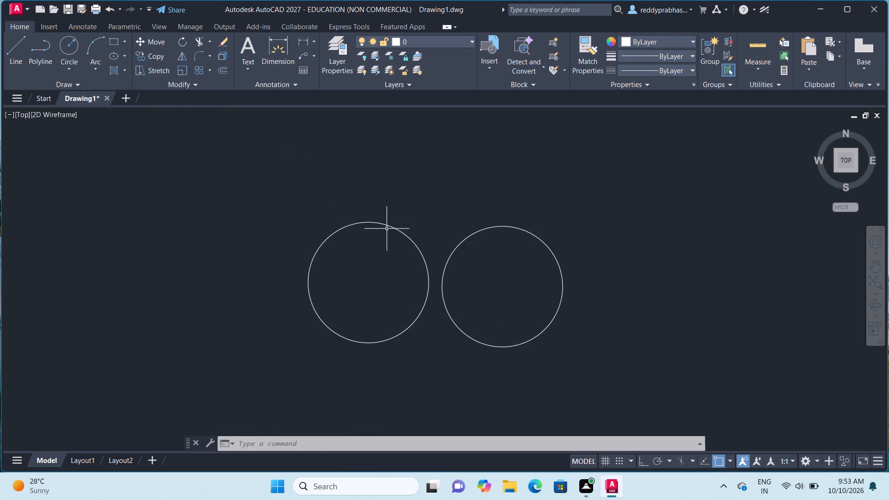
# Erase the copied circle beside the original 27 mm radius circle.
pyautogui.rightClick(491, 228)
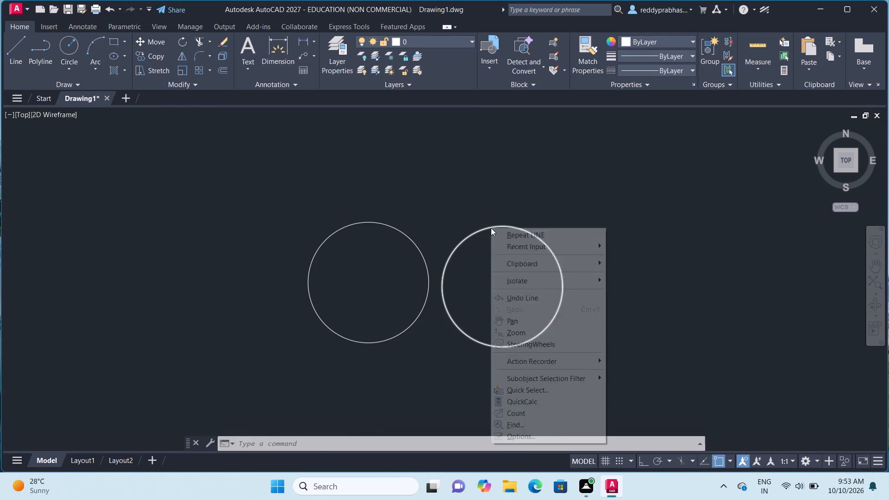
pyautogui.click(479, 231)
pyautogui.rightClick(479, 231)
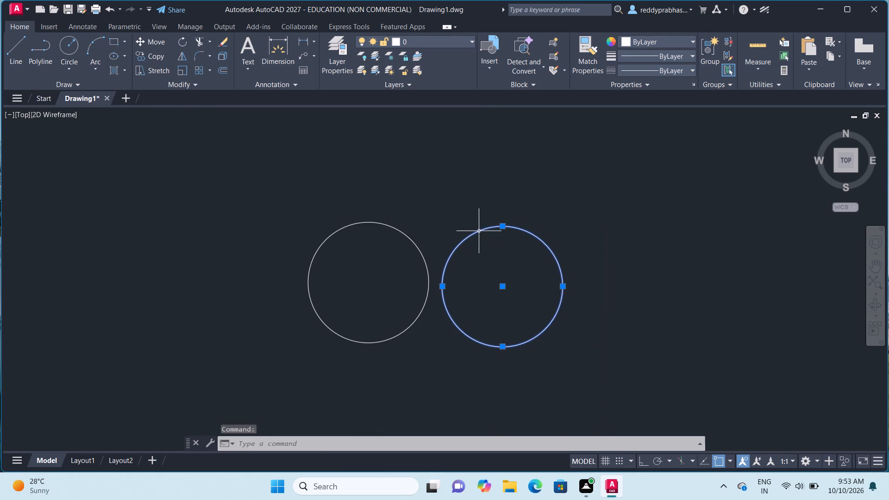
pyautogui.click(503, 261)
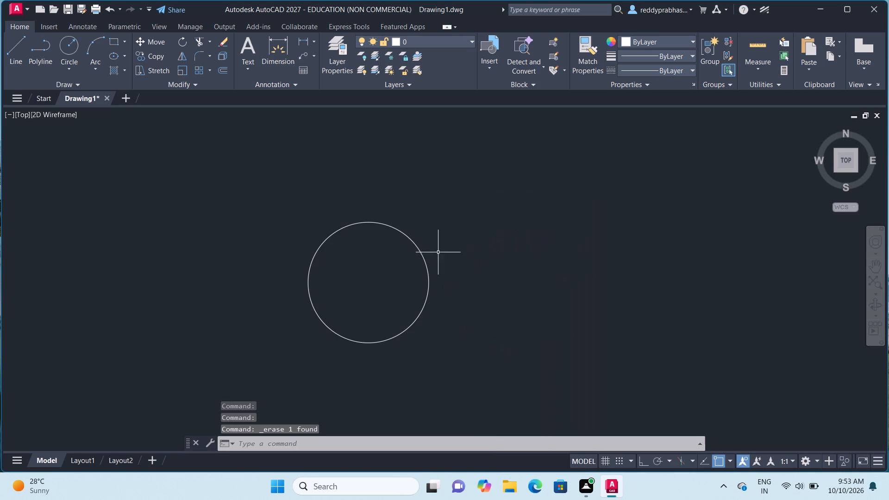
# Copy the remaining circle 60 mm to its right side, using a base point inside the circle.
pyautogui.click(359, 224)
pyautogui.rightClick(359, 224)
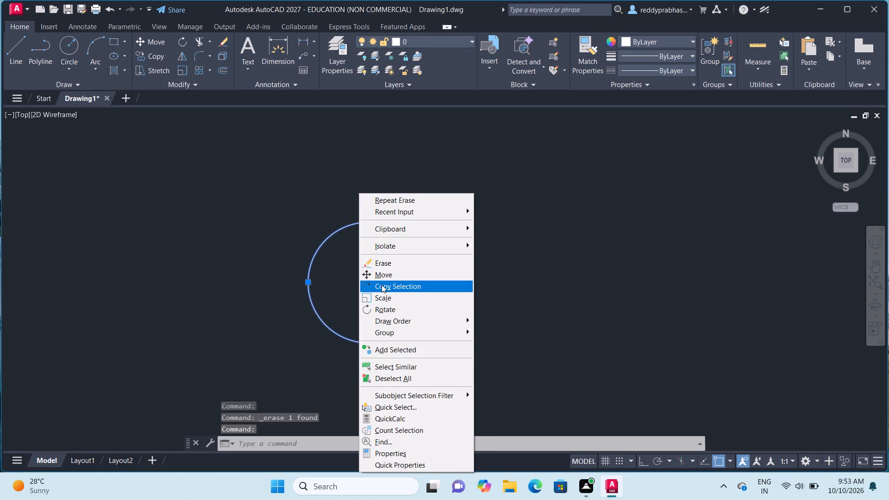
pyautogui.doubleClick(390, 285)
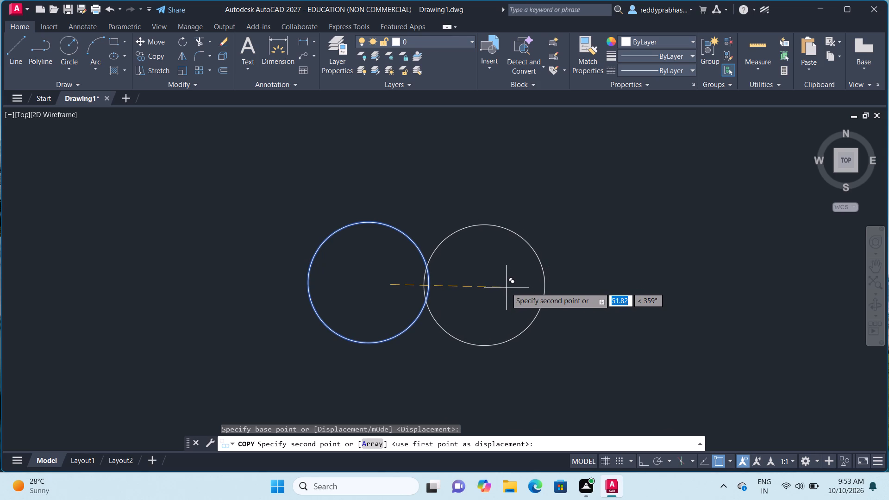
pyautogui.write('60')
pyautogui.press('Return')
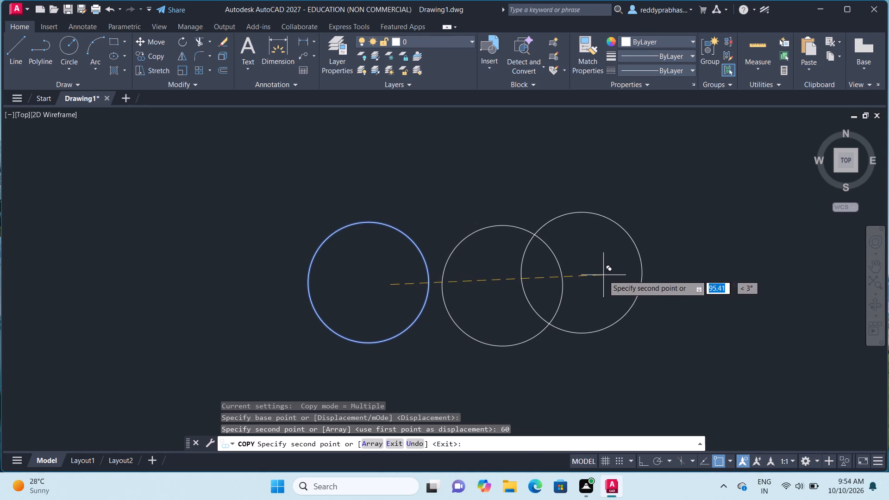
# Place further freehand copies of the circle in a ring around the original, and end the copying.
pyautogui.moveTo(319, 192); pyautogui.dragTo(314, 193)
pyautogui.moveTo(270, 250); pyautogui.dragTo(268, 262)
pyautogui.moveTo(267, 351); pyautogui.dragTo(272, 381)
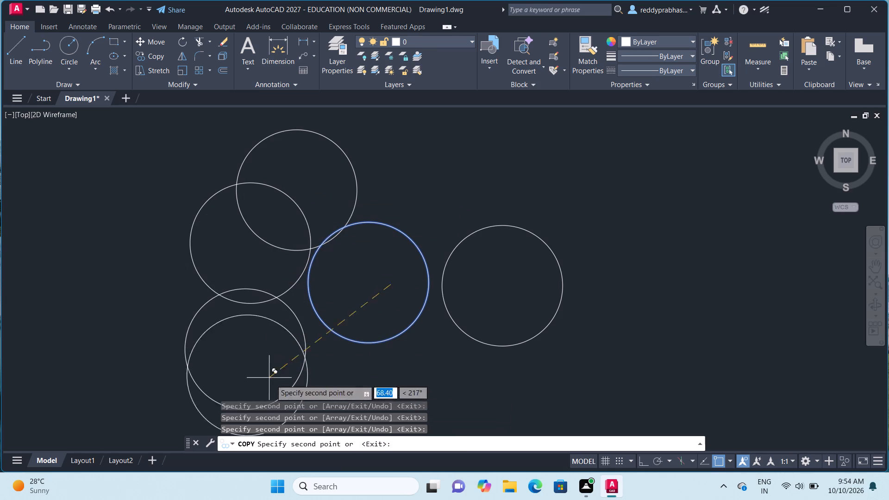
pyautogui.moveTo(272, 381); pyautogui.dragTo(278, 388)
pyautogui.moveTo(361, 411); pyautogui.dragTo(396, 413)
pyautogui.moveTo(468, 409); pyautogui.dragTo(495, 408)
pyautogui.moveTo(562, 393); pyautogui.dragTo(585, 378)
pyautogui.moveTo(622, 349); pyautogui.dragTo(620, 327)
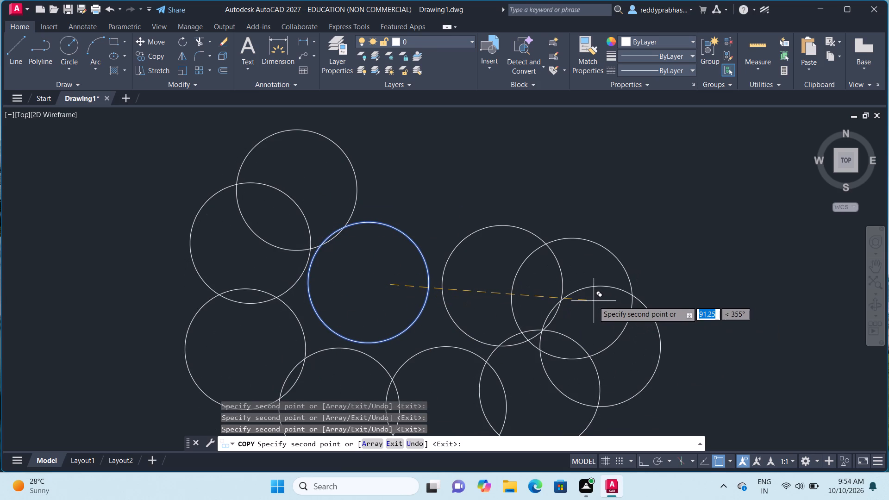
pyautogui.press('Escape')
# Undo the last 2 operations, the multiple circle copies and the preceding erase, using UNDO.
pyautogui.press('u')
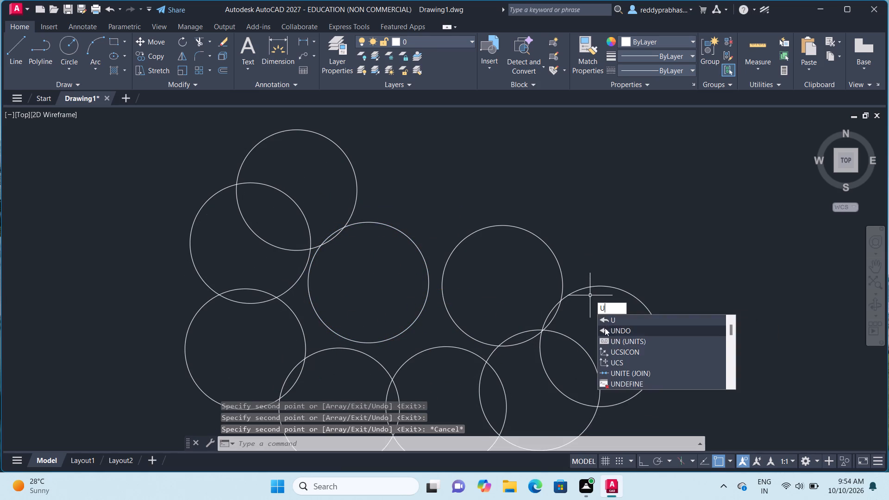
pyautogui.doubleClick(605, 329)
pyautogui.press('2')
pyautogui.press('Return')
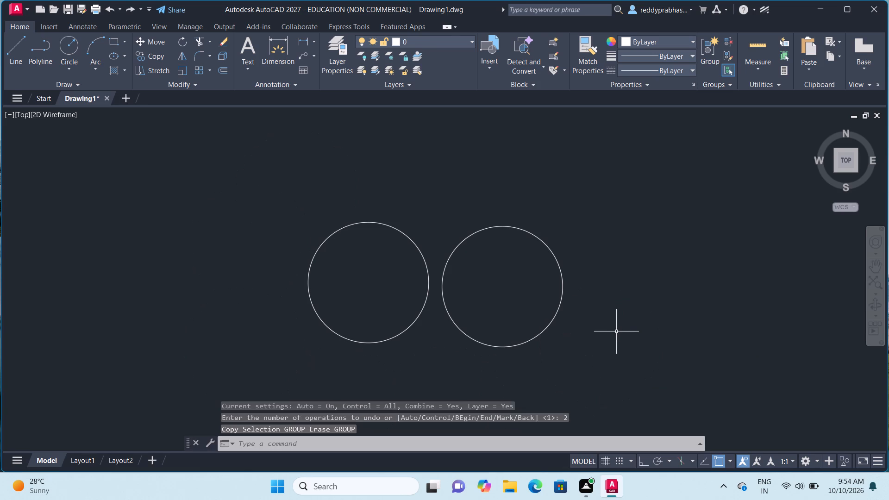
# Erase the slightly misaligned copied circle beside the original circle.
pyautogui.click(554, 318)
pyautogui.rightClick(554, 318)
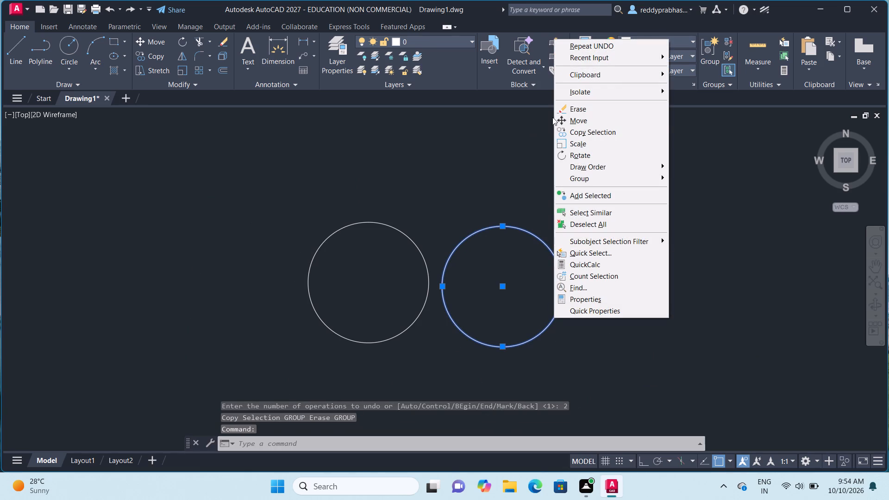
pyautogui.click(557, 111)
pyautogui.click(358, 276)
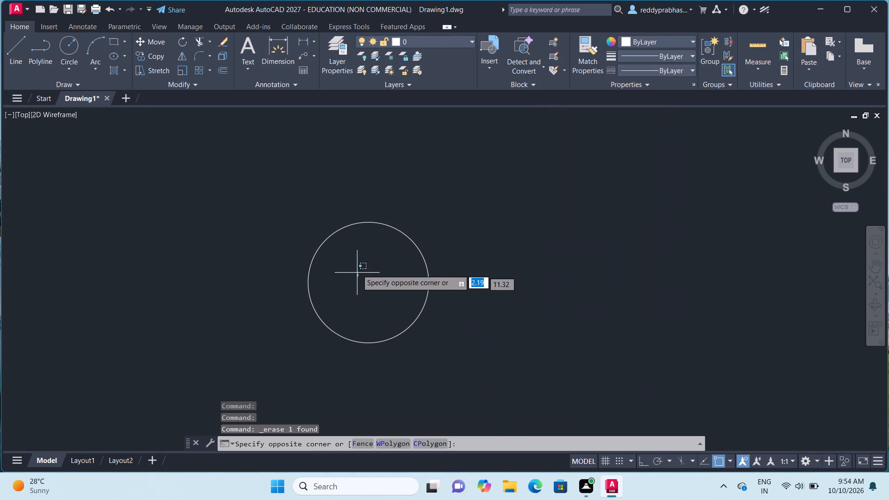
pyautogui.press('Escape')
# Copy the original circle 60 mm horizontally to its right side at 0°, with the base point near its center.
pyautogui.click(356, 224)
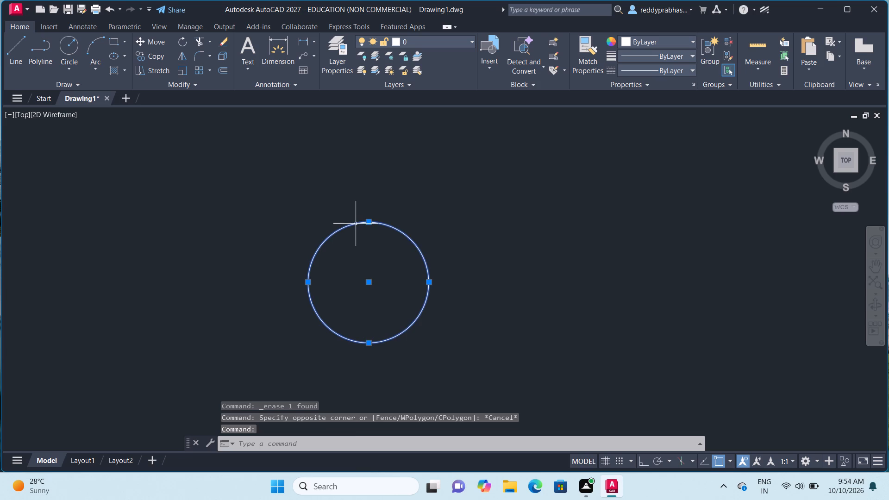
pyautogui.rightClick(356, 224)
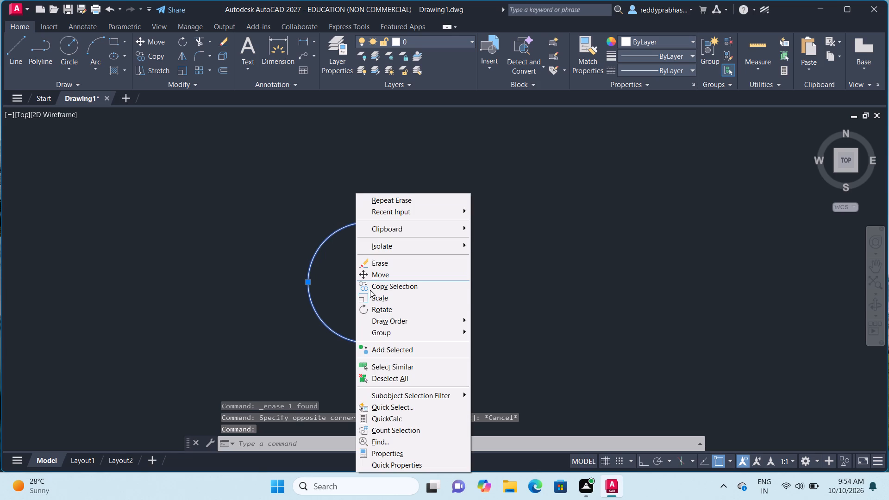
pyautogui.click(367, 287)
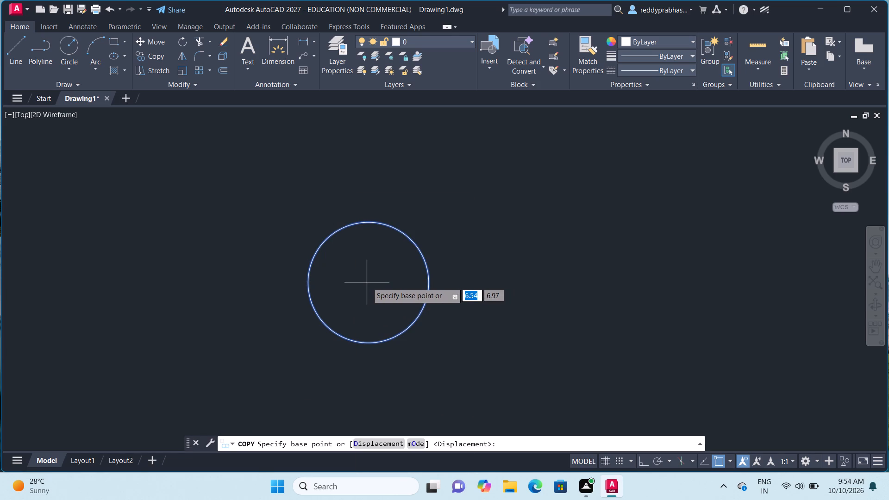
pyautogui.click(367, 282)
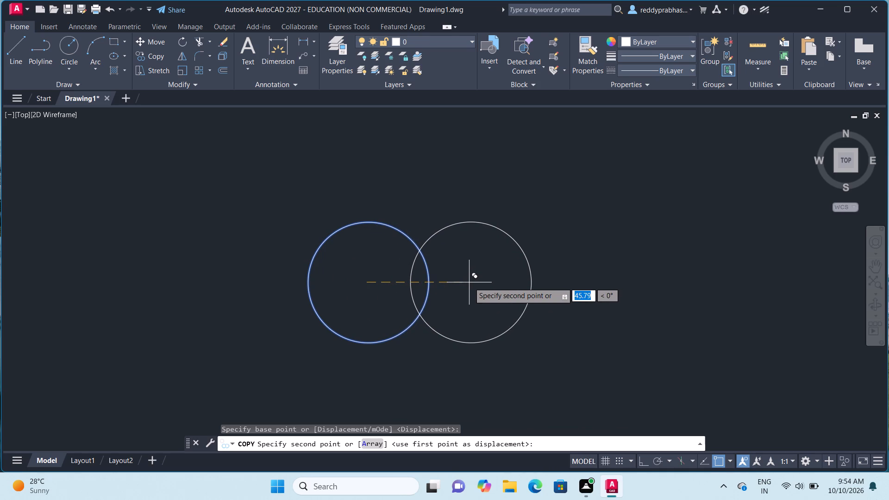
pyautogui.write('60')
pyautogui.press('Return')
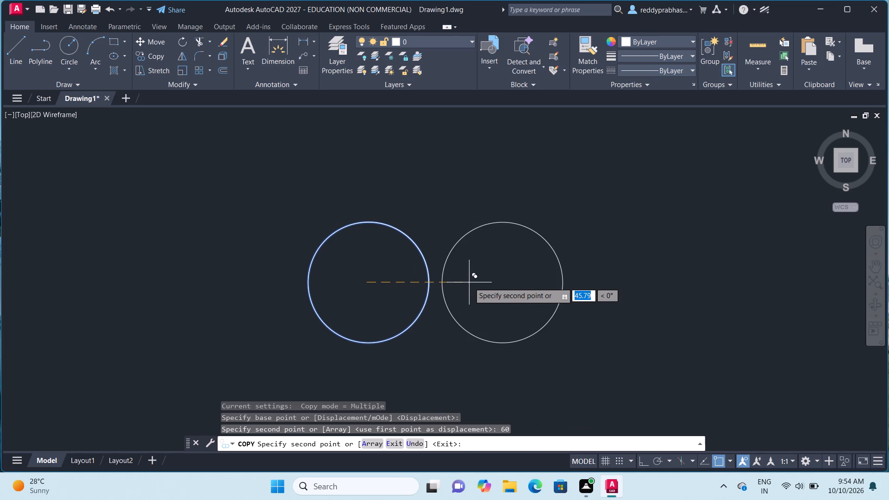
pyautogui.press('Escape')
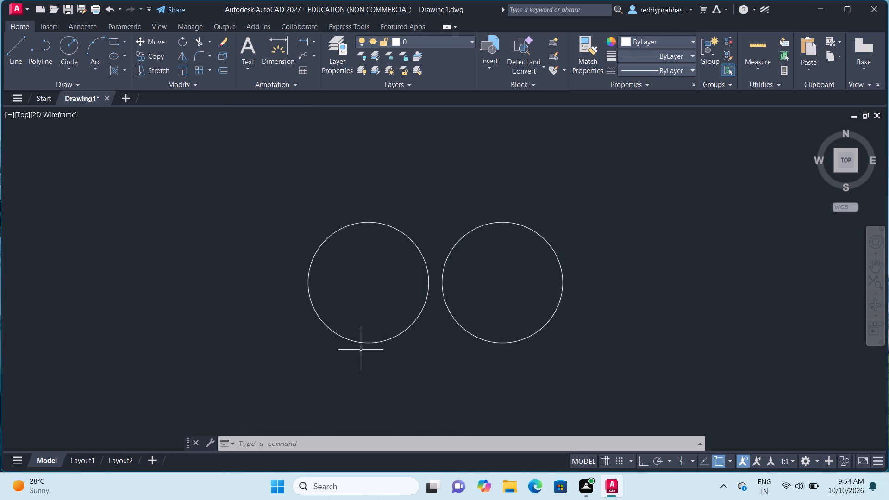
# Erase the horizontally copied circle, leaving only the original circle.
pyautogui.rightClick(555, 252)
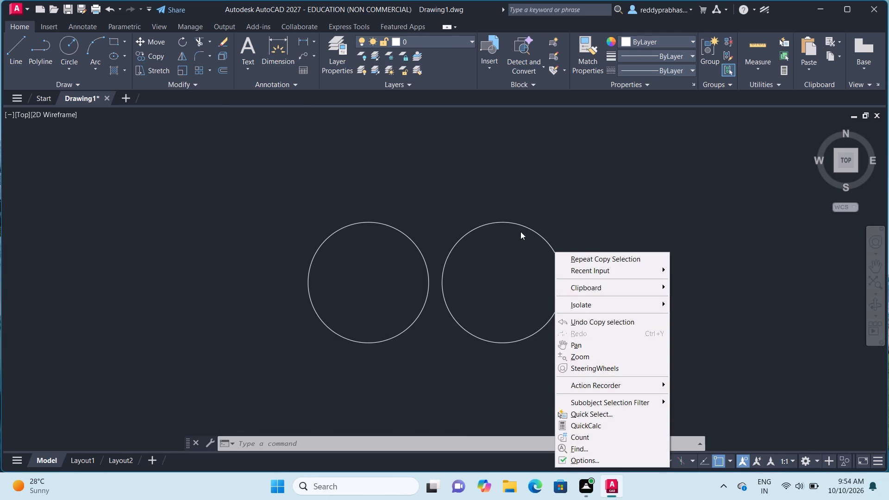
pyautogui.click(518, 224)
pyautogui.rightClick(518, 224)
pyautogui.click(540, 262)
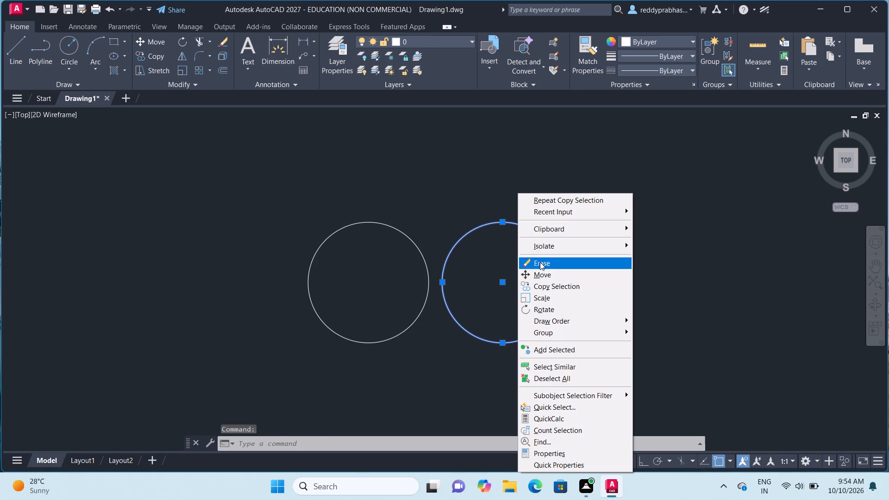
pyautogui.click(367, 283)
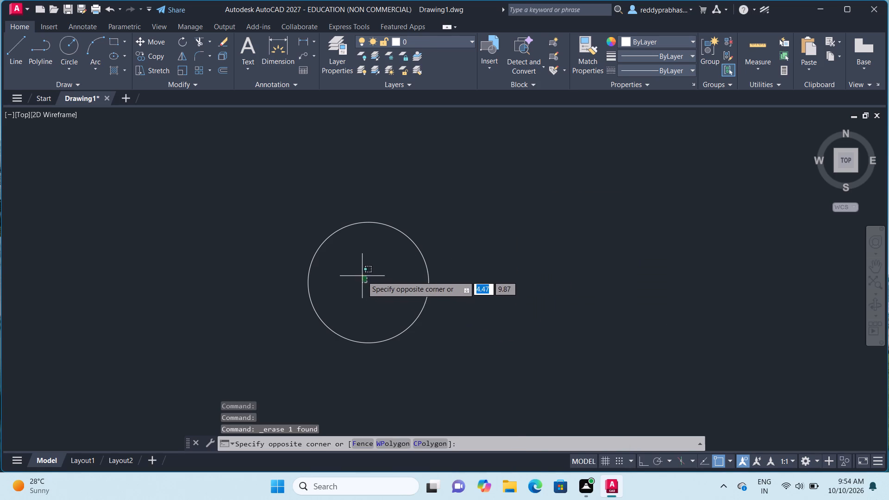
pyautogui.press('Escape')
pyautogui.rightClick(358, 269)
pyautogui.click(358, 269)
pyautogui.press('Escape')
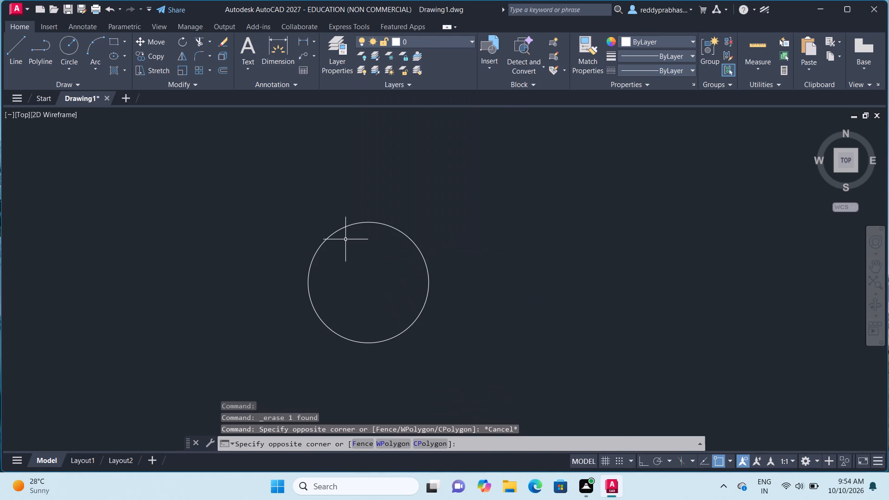
# Copy the original circle from its center by 60 mm to its right side, at about 0°.
pyautogui.click(342, 228)
pyautogui.rightClick(342, 228)
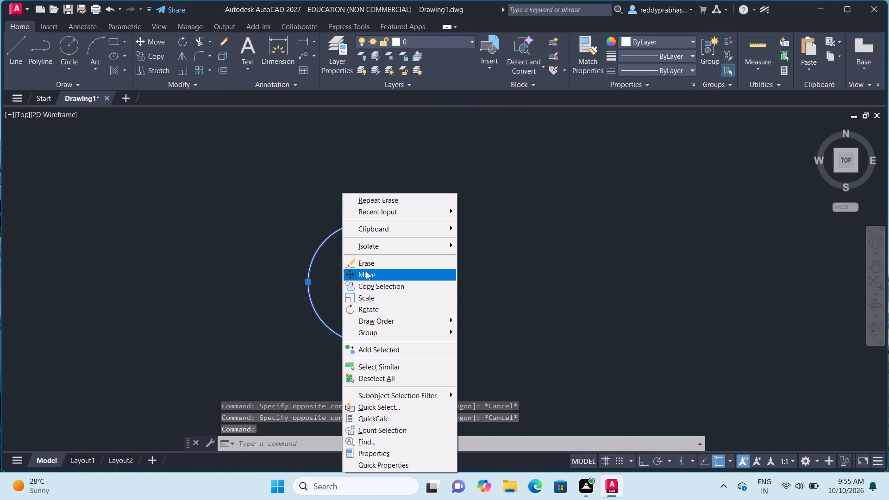
pyautogui.click(369, 282)
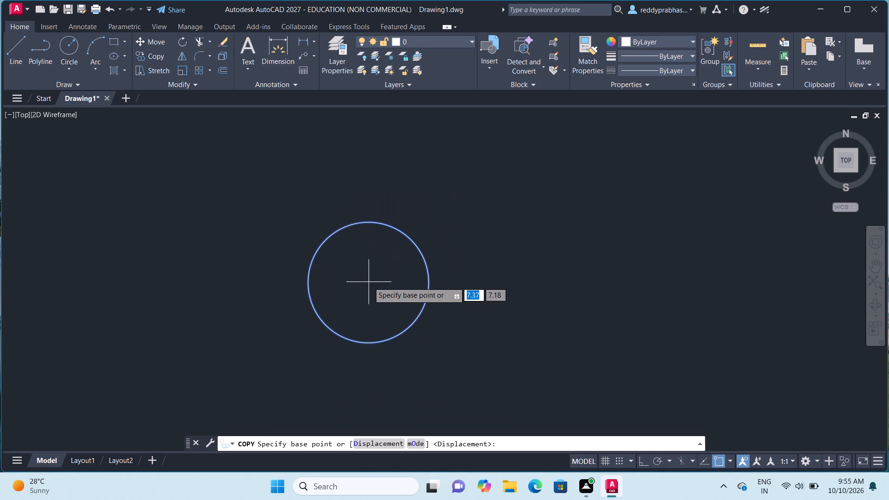
pyautogui.click(369, 282)
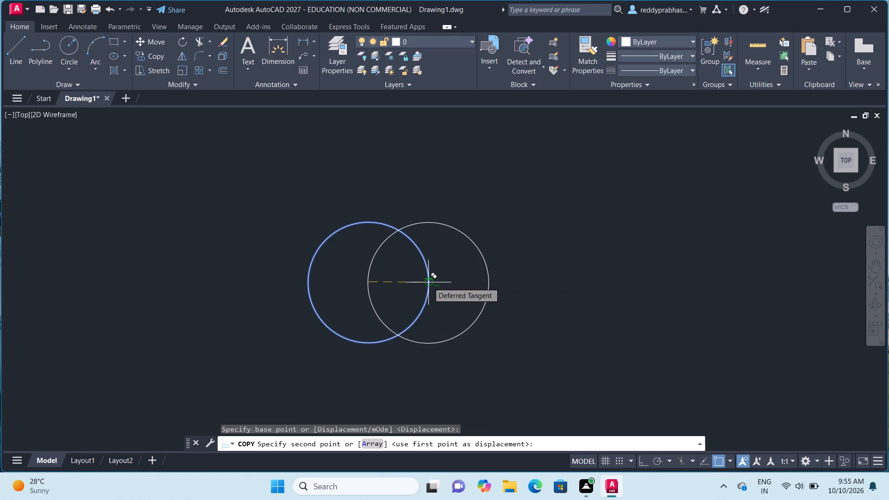
pyautogui.write('60')
pyautogui.press('Return')
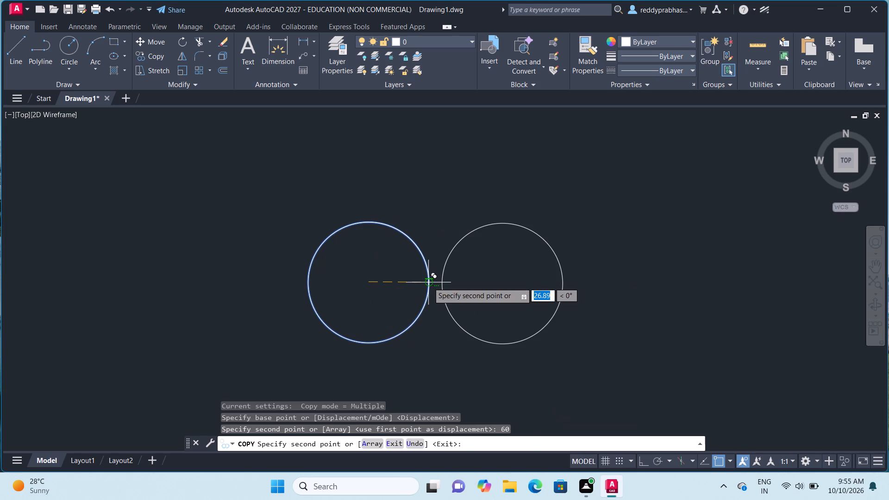
# Draw a circle of radius 10 tangent to the lower facing sides of the two large circles.
pyautogui.press('Escape')
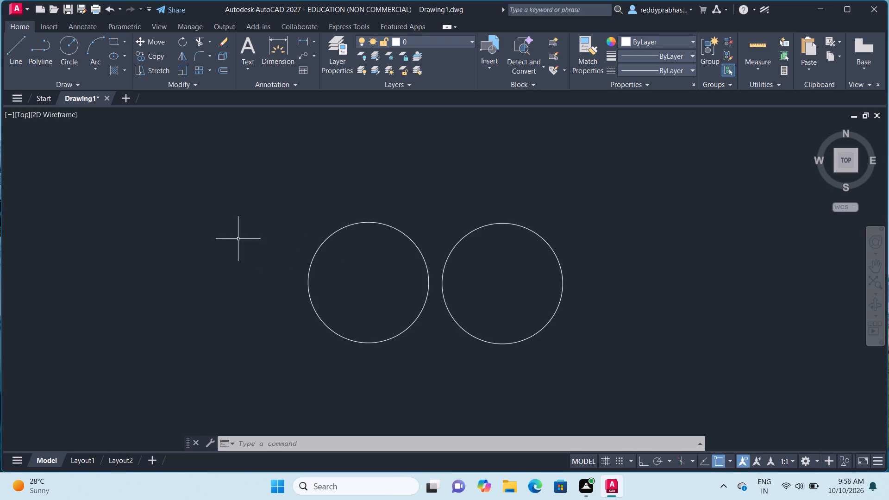
pyautogui.click(73, 68)
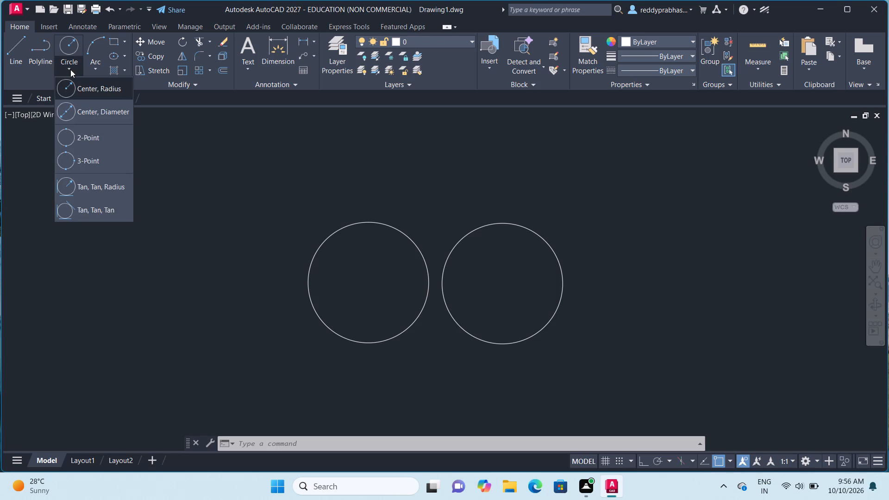
pyautogui.click(72, 186)
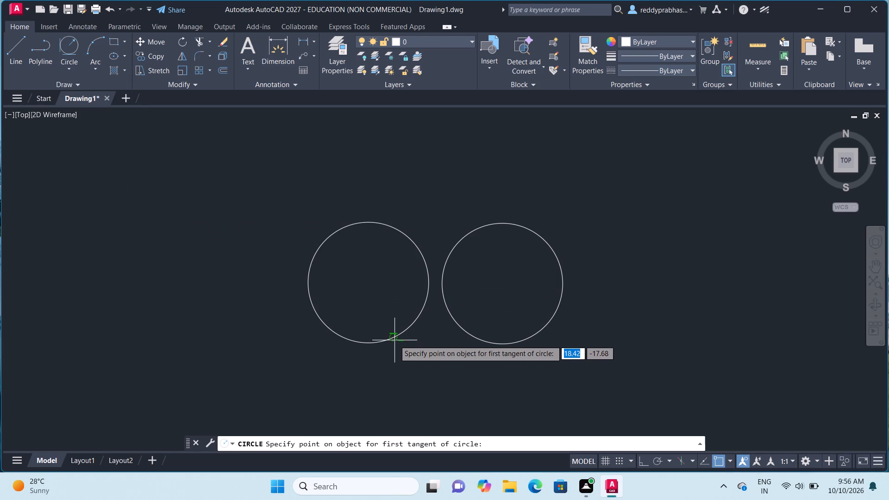
pyautogui.click(407, 329)
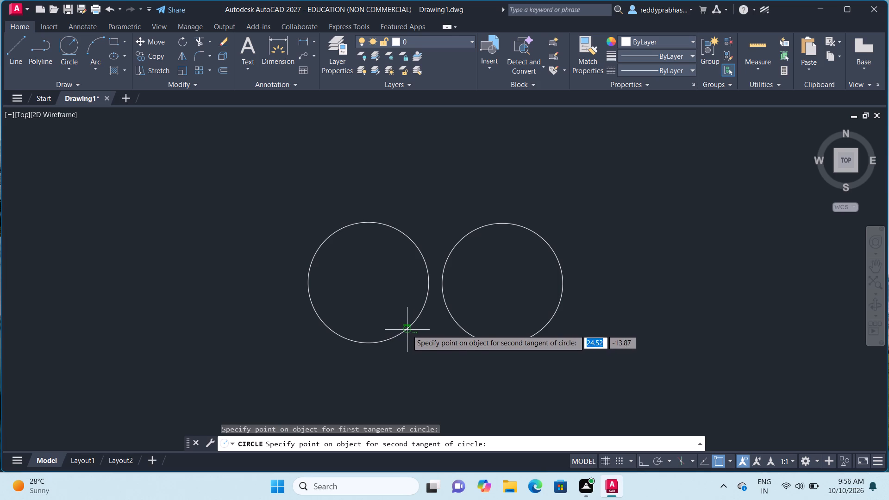
pyautogui.click(455, 325)
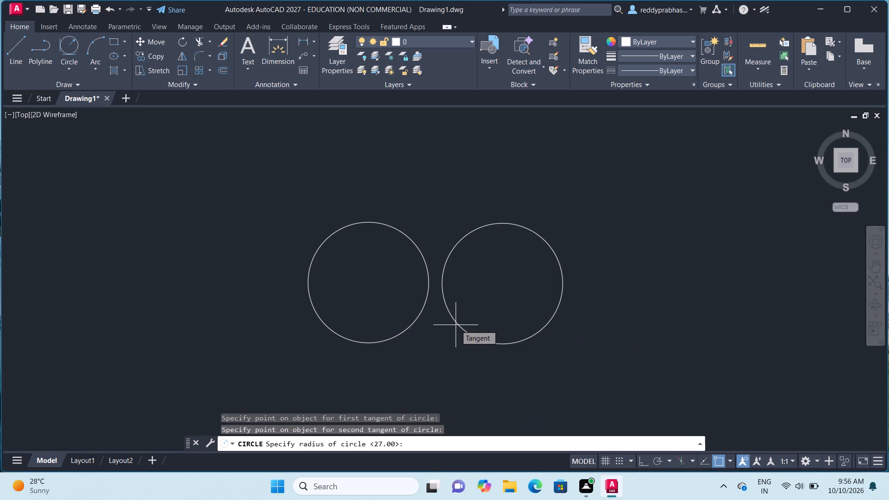
pyautogui.write('10')
pyautogui.press('Return')
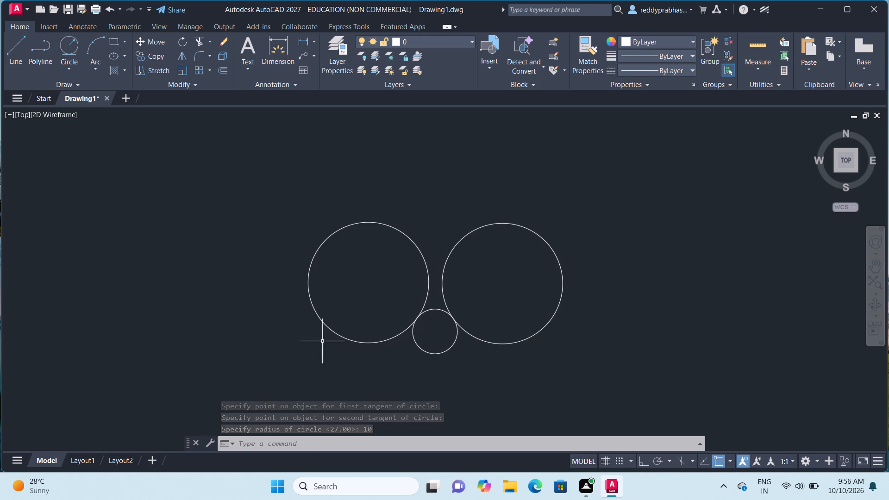
# Draw a line joining the lowest points of the two large circles, passing across the small tangent circle.
pyautogui.scroll(-2, 334, 313)
pyautogui.scroll(4, 334, 313)
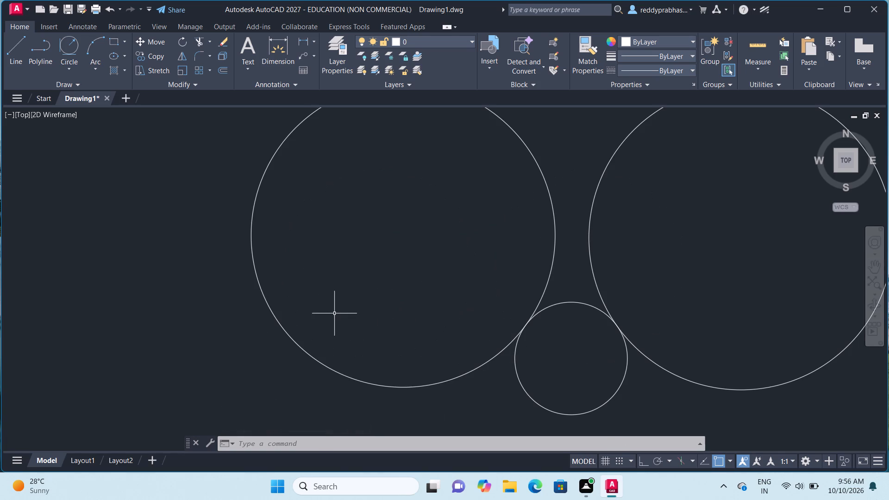
pyautogui.scroll(1, 334, 313)
pyautogui.scroll(-1, 334, 313)
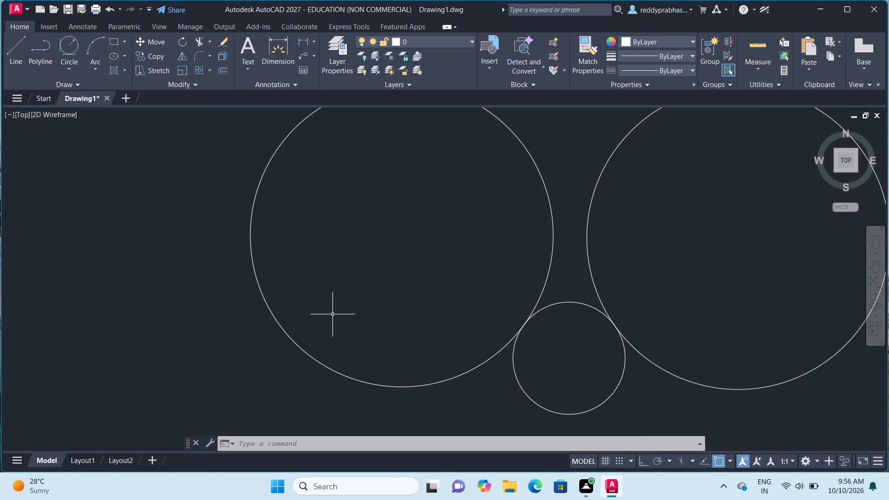
pyautogui.scroll(-1, 332, 314)
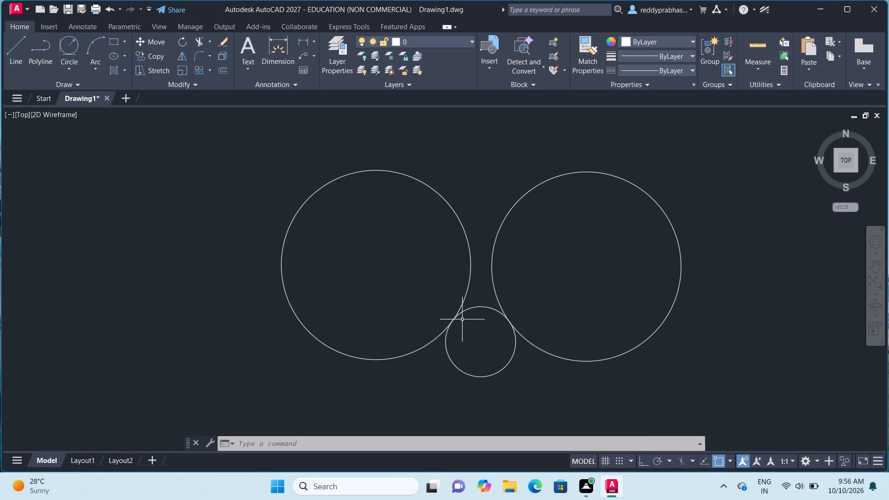
pyautogui.click(877, 263)
pyautogui.moveTo(820, 262); pyautogui.dragTo(815, 262)
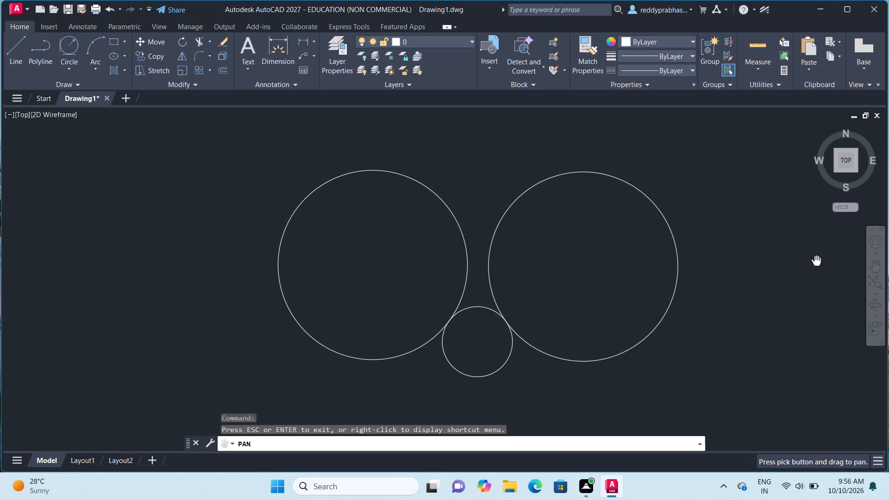
pyautogui.moveTo(815, 262); pyautogui.dragTo(734, 268)
pyautogui.press('Escape')
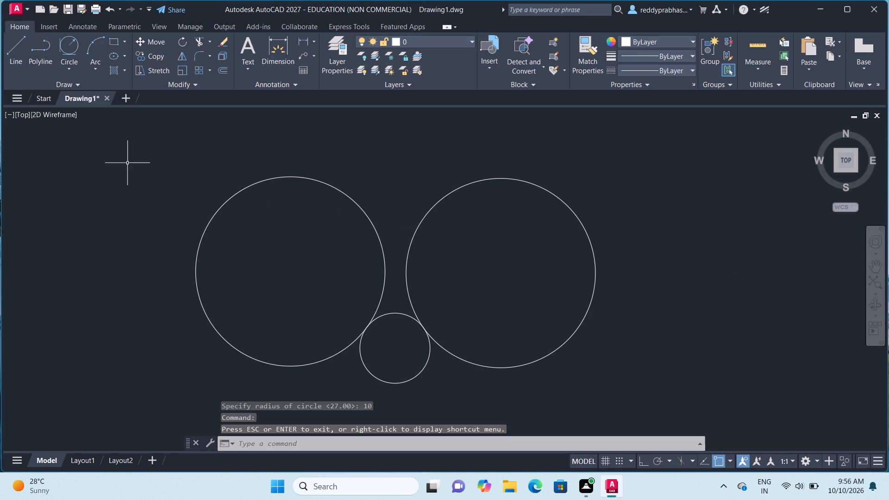
pyautogui.click(13, 50)
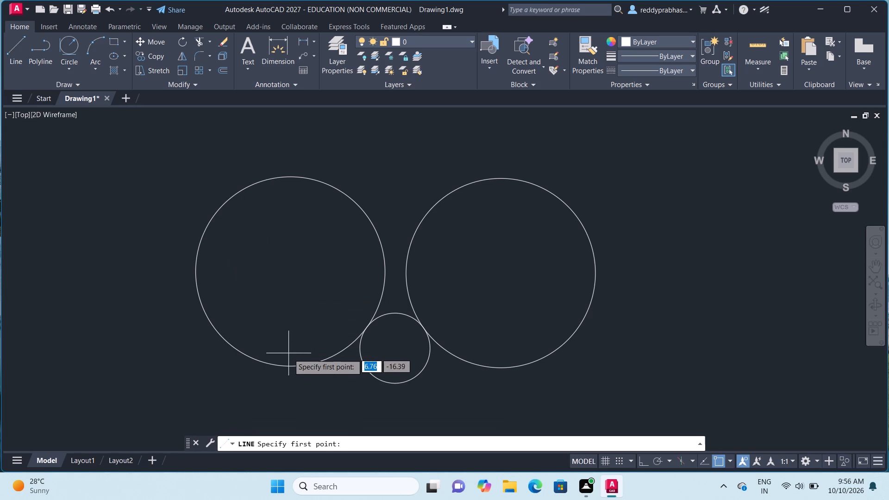
pyautogui.click(288, 367)
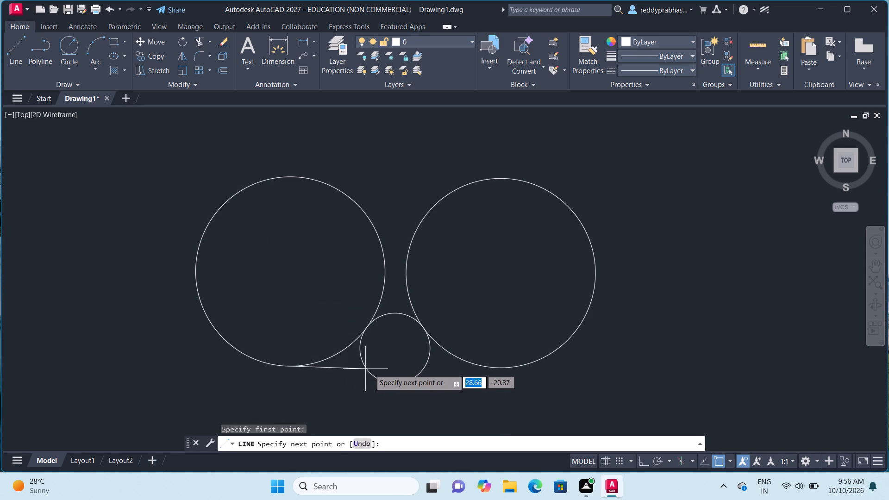
pyautogui.click(500, 367)
pyautogui.press('Escape')
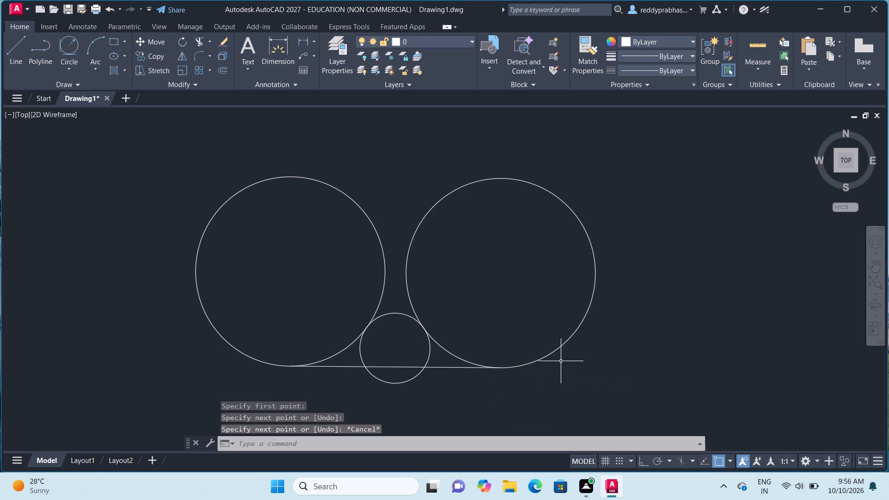
# Examine up close how the bottom line meets both large circles and crosses the small tangent circle.
pyautogui.scroll(4, 564, 356)
pyautogui.click(873, 267)
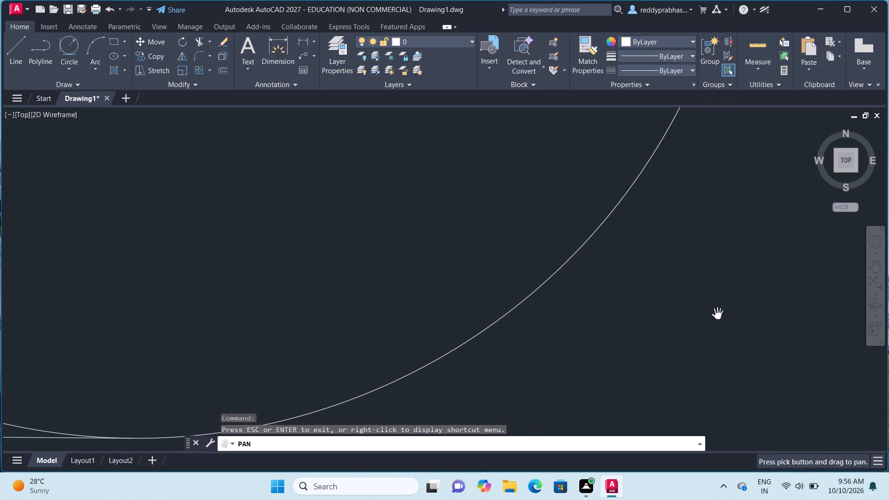
pyautogui.moveTo(646, 323); pyautogui.dragTo(876, 222)
pyautogui.scroll(3, 305, 421)
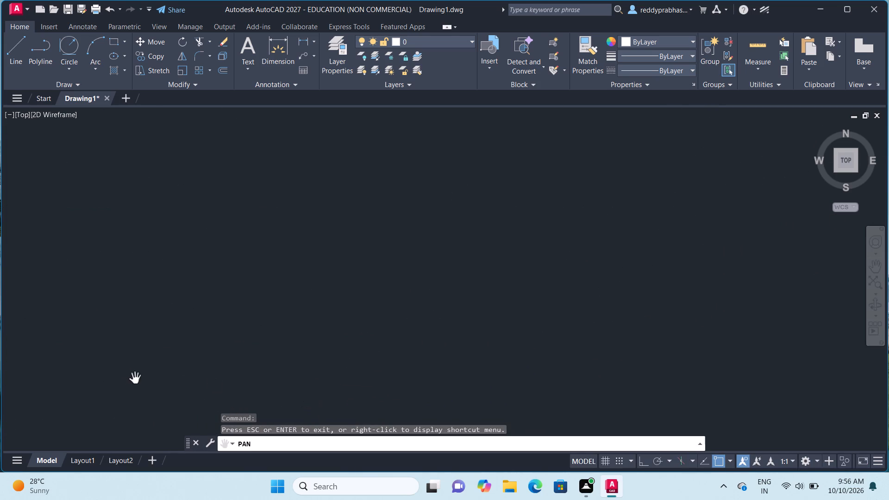
pyautogui.moveTo(239, 313); pyautogui.dragTo(338, 496)
pyautogui.scroll(2, 354, 376)
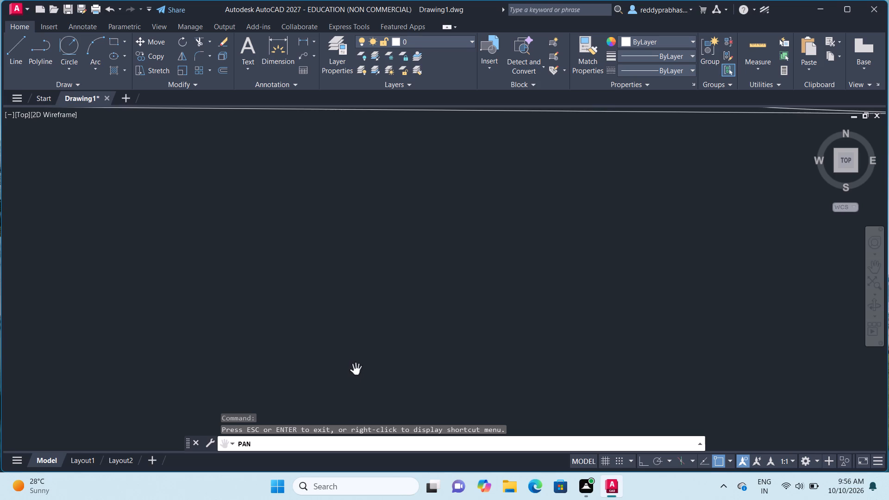
pyautogui.scroll(1, 359, 359)
pyautogui.moveTo(360, 356); pyautogui.dragTo(464, 497)
pyautogui.moveTo(475, 241); pyautogui.dragTo(357, 435)
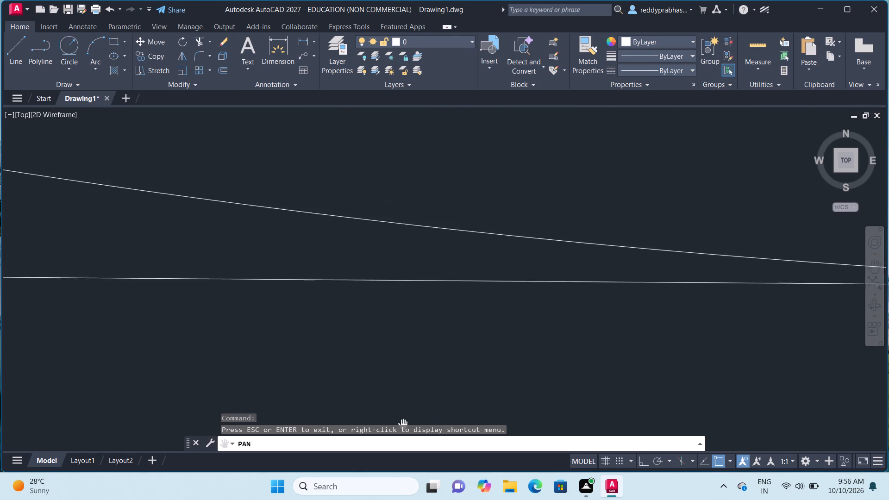
pyautogui.moveTo(357, 435); pyautogui.dragTo(306, 441)
pyautogui.moveTo(865, 239); pyautogui.dragTo(678, 259)
pyautogui.moveTo(685, 256); pyautogui.dragTo(87, 255)
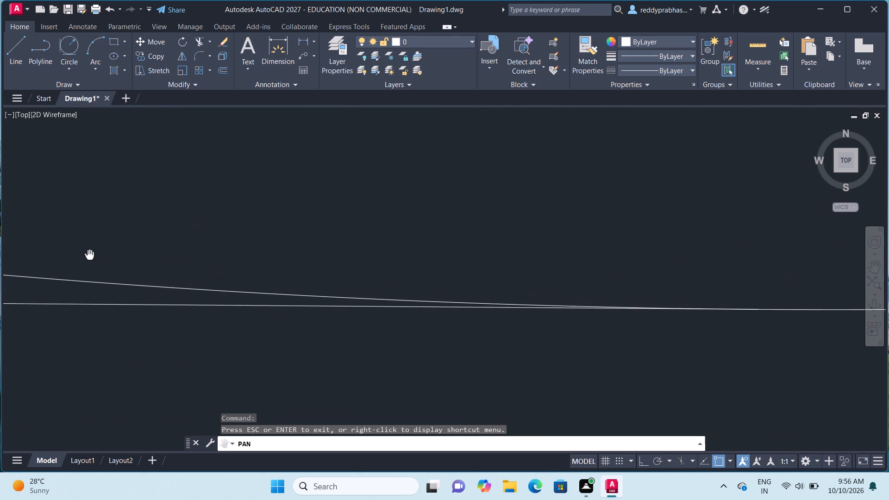
pyautogui.moveTo(87, 255); pyautogui.dragTo(66, 254)
pyautogui.moveTo(819, 219); pyautogui.dragTo(336, 240)
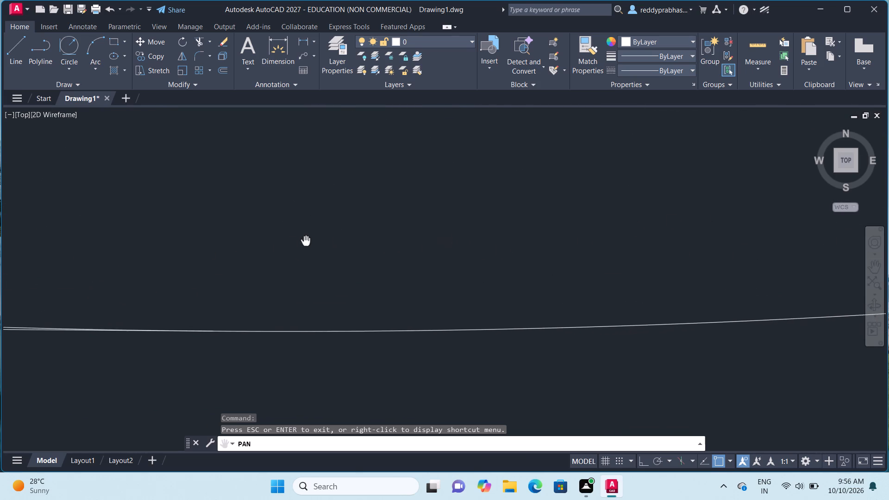
pyautogui.moveTo(336, 240); pyautogui.dragTo(643, 250)
pyautogui.scroll(-7, 639, 248)
pyautogui.moveTo(572, 246); pyautogui.dragTo(818, 356)
pyautogui.scroll(4, 780, 333)
pyautogui.scroll(-4, 753, 324)
pyautogui.moveTo(472, 320); pyautogui.dragTo(888, 305)
pyautogui.scroll(-4, 872, 306)
pyautogui.scroll(2, 746, 313)
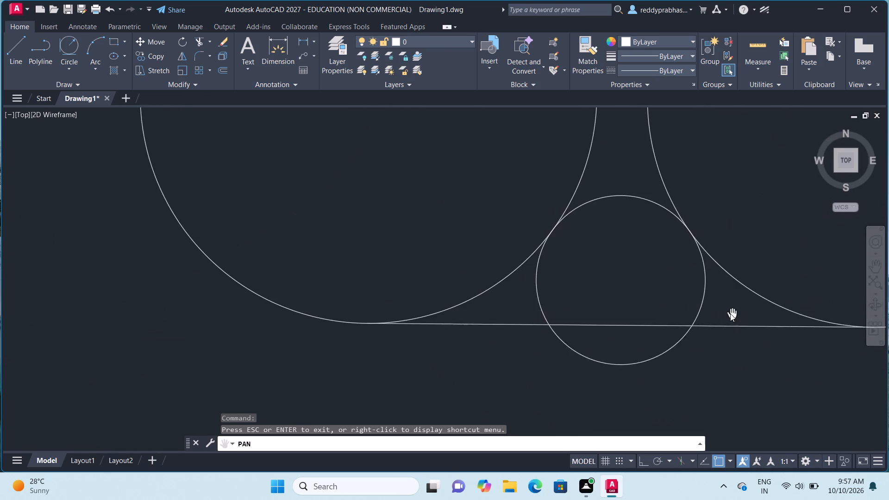
pyautogui.moveTo(471, 311); pyautogui.dragTo(635, 351)
pyautogui.moveTo(545, 323); pyautogui.dragTo(743, 324)
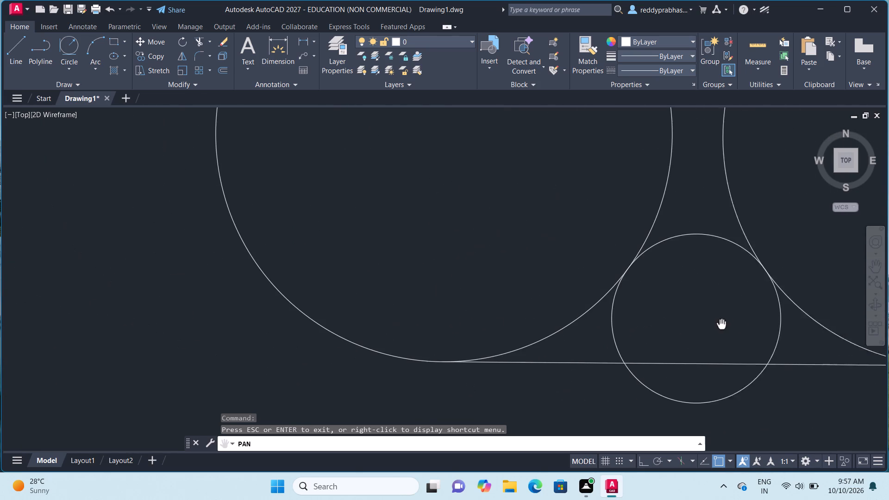
pyautogui.moveTo(743, 324); pyautogui.dragTo(767, 325)
pyautogui.scroll(4, 564, 323)
pyautogui.scroll(-6, 564, 323)
pyautogui.moveTo(564, 310); pyautogui.dragTo(544, 52)
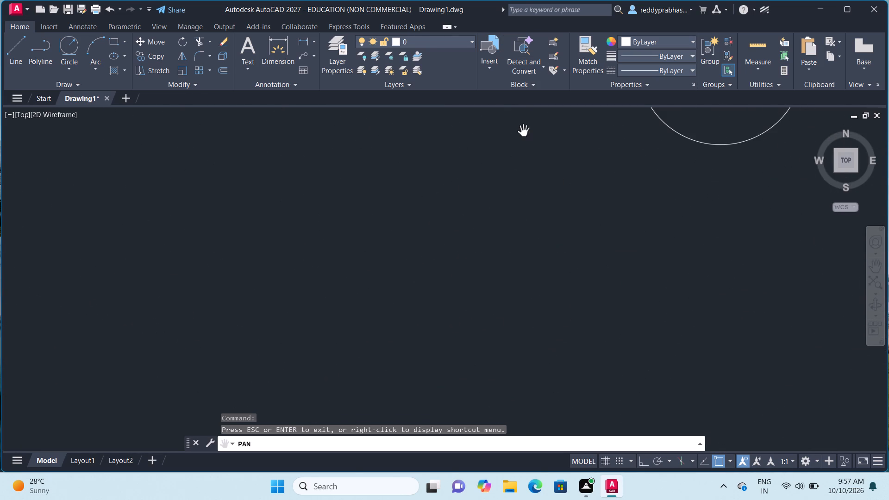
pyautogui.moveTo(510, 168); pyautogui.dragTo(510, 254)
pyautogui.scroll(-3, 494, 193)
pyautogui.scroll(5, 494, 193)
pyautogui.moveTo(491, 182); pyautogui.dragTo(495, 225)
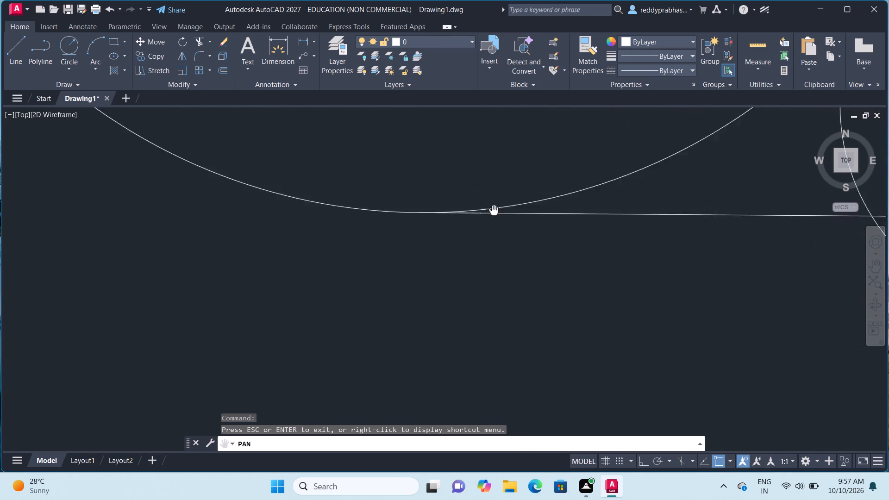
pyautogui.moveTo(495, 225); pyautogui.dragTo(500, 234)
pyautogui.scroll(4, 500, 234)
pyautogui.moveTo(501, 229); pyautogui.dragTo(840, 243)
pyautogui.scroll(1, 561, 237)
pyautogui.scroll(-1, 560, 236)
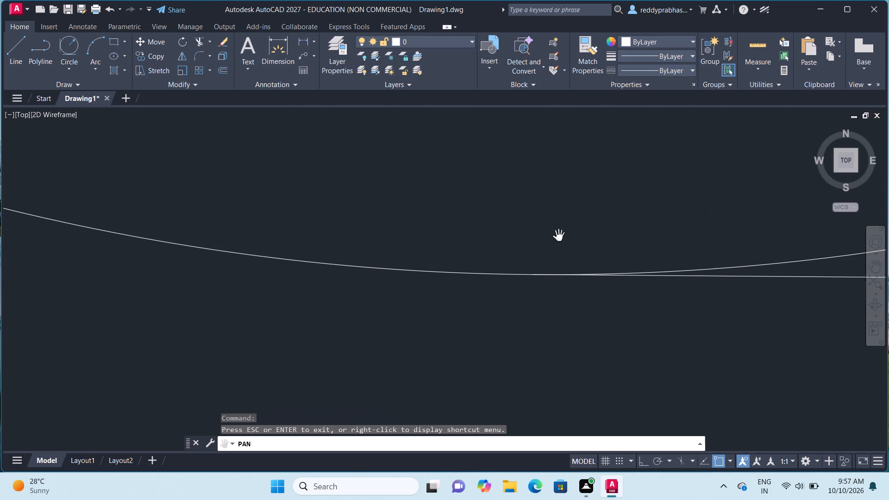
pyautogui.scroll(2, 557, 238)
pyautogui.scroll(-3, 557, 238)
pyautogui.moveTo(460, 234); pyautogui.dragTo(619, 258)
pyautogui.scroll(3, 620, 257)
pyautogui.scroll(-2, 620, 252)
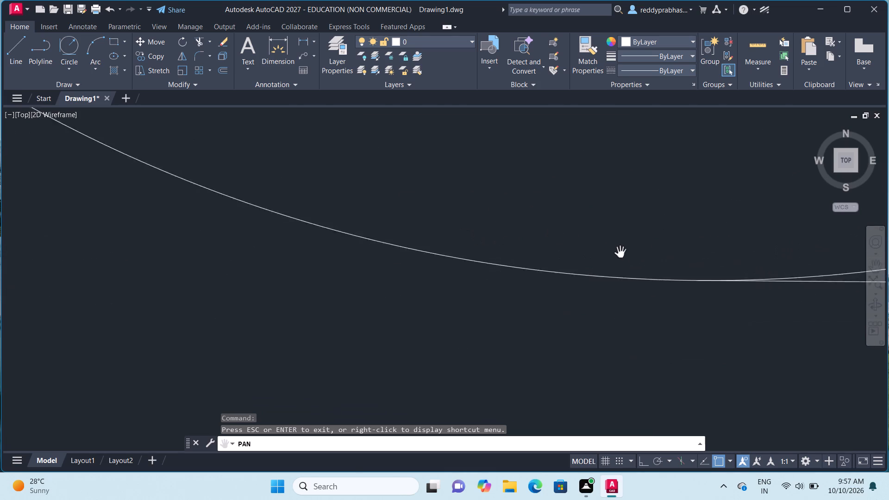
pyautogui.scroll(-3, 620, 252)
pyautogui.moveTo(734, 244); pyautogui.dragTo(434, 247)
pyautogui.scroll(5, 430, 249)
pyautogui.scroll(-7, 431, 248)
pyautogui.moveTo(824, 249); pyautogui.dragTo(822, 248)
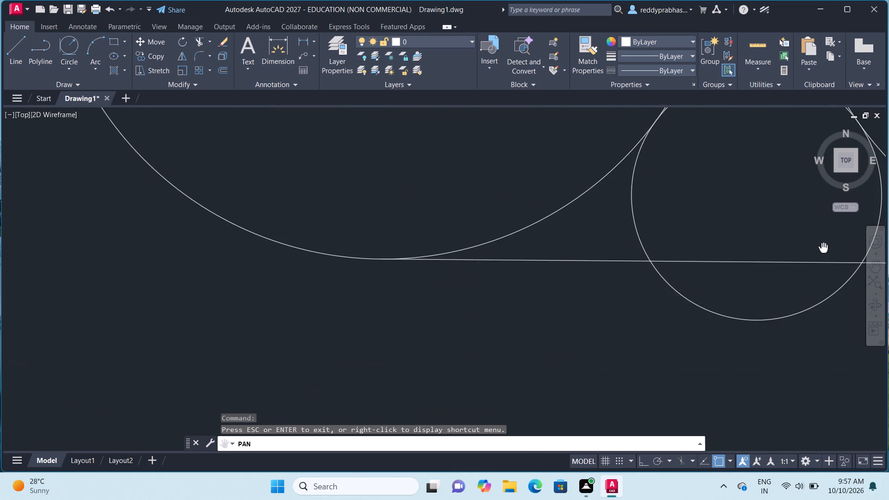
pyautogui.moveTo(822, 248); pyautogui.dragTo(520, 256)
pyautogui.scroll(4, 516, 256)
pyautogui.scroll(-6, 516, 256)
pyautogui.scroll(6, 516, 256)
pyautogui.scroll(-5, 516, 256)
pyautogui.scroll(5, 516, 256)
pyautogui.scroll(-4, 516, 256)
pyautogui.scroll(3, 516, 256)
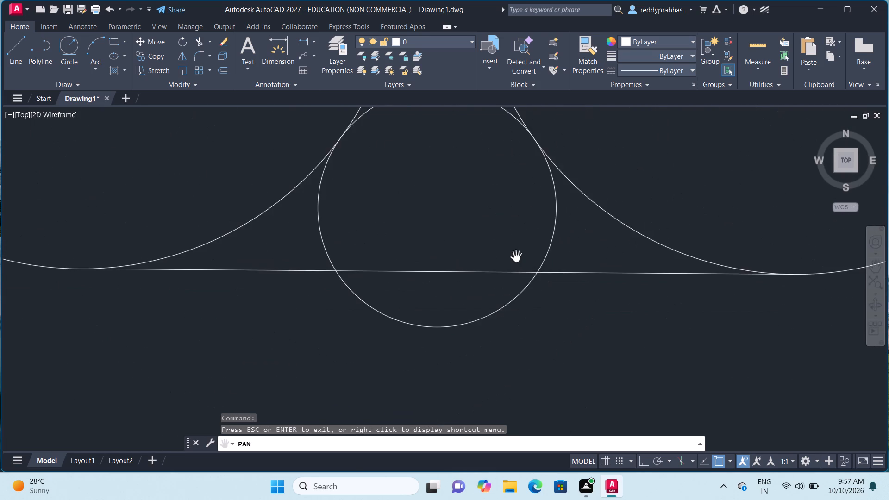
pyautogui.scroll(-4, 516, 256)
pyautogui.scroll(6, 516, 256)
pyautogui.moveTo(515, 256); pyautogui.dragTo(518, 269)
pyautogui.scroll(-3, 520, 266)
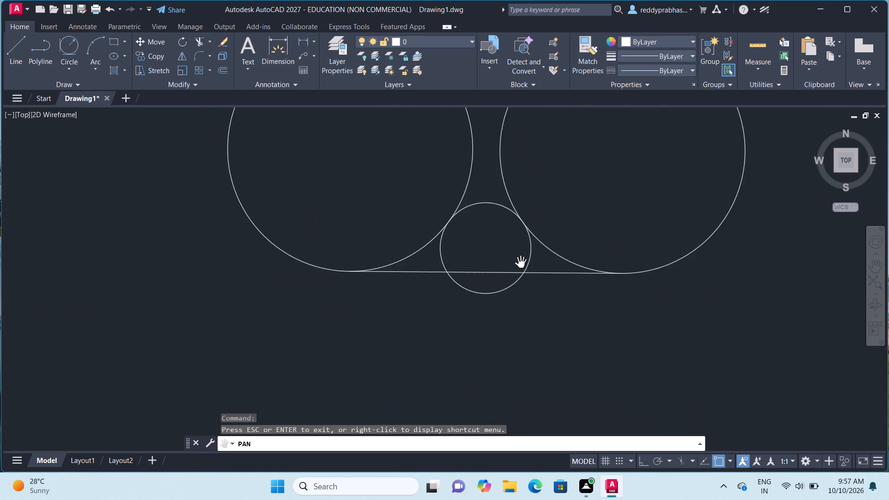
pyautogui.scroll(-5, 521, 263)
pyautogui.scroll(5, 521, 263)
pyautogui.moveTo(490, 237); pyautogui.dragTo(483, 290)
pyautogui.scroll(2, 484, 291)
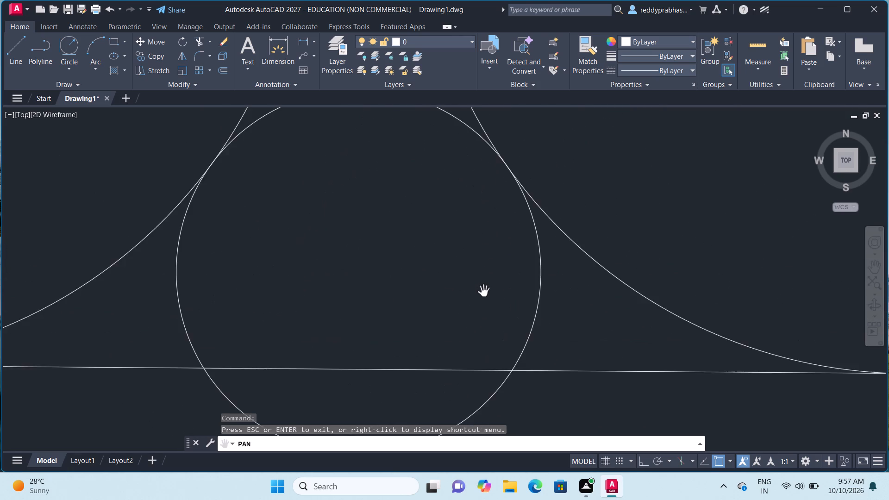
pyautogui.scroll(-4, 484, 291)
pyautogui.press('Escape')
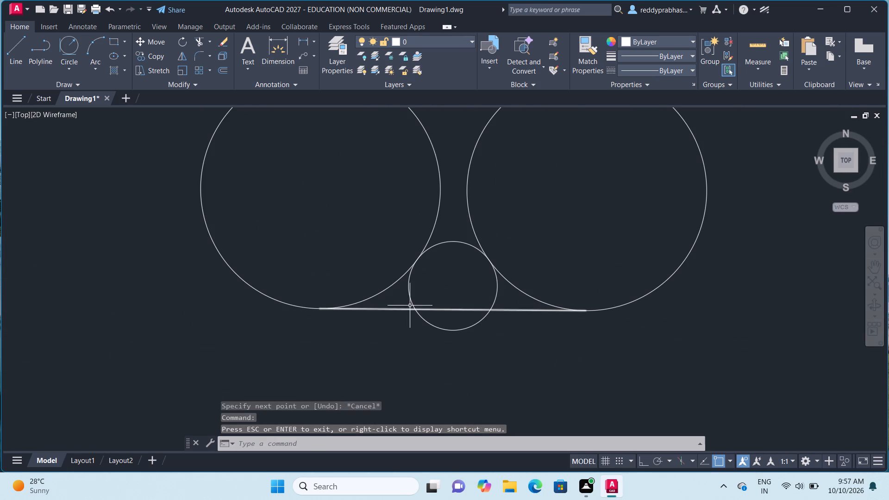
# Trim away the small circle's lower portion and both sides, keeping only its upper arc between the two large circles.
pyautogui.press('t')
pyautogui.press('r')
pyautogui.click(439, 325)
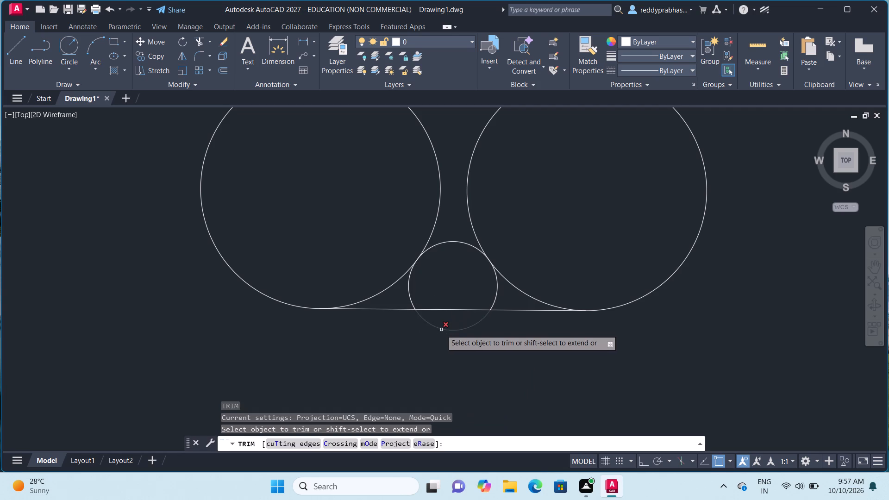
pyautogui.doubleClick(441, 330)
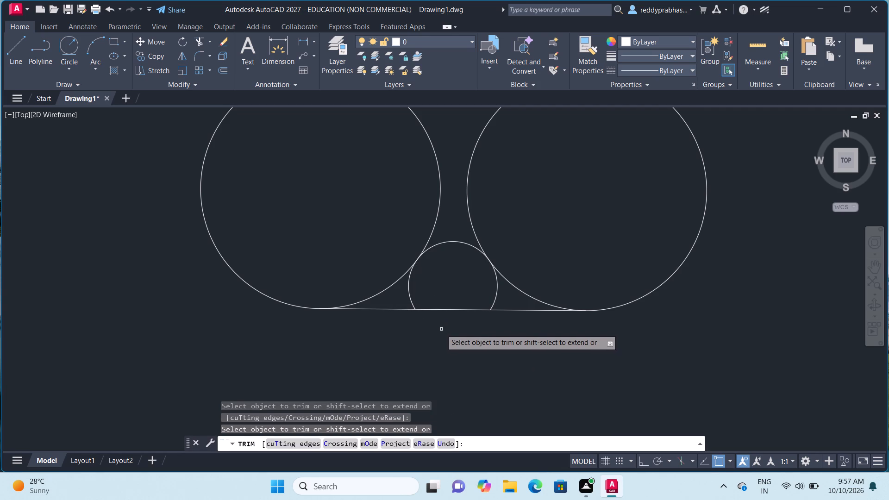
pyautogui.click(409, 298)
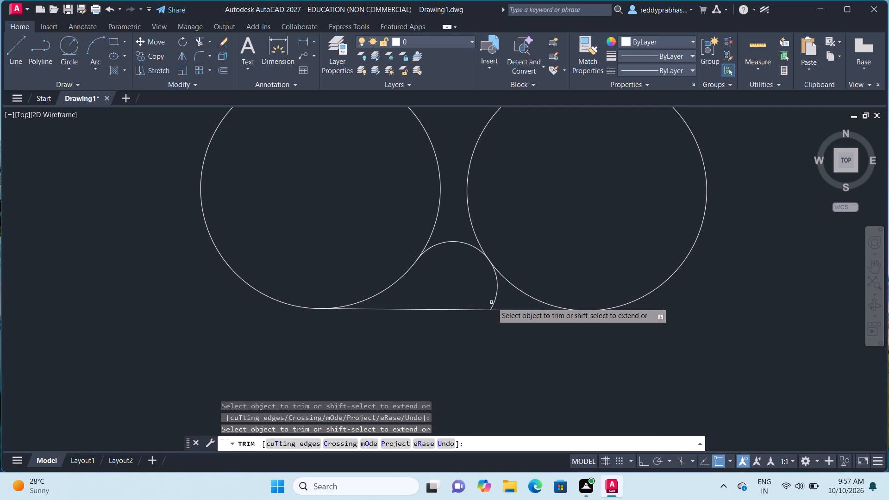
pyautogui.click(494, 301)
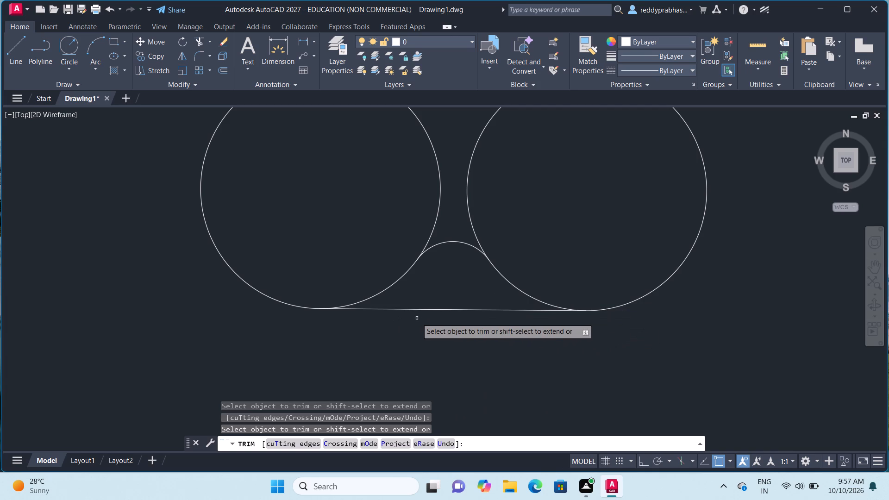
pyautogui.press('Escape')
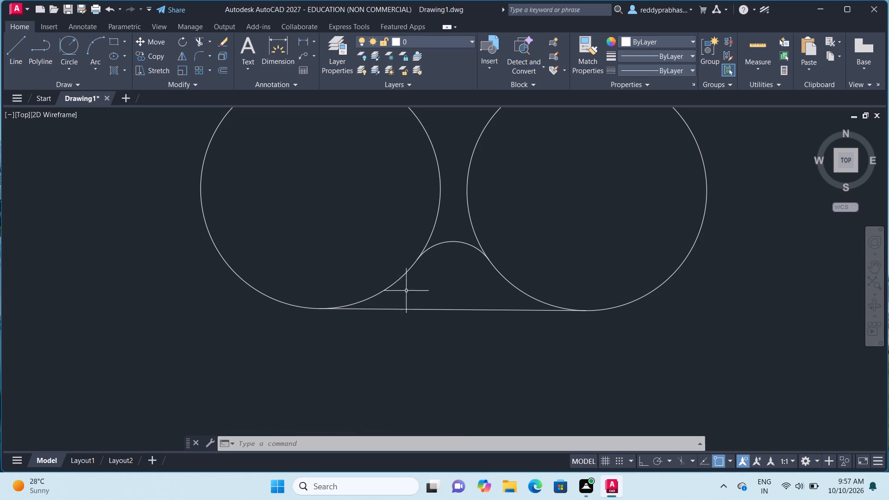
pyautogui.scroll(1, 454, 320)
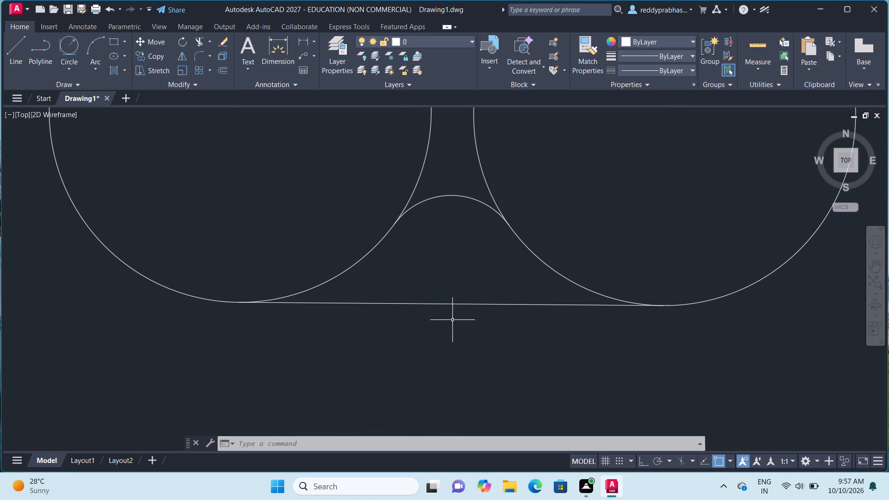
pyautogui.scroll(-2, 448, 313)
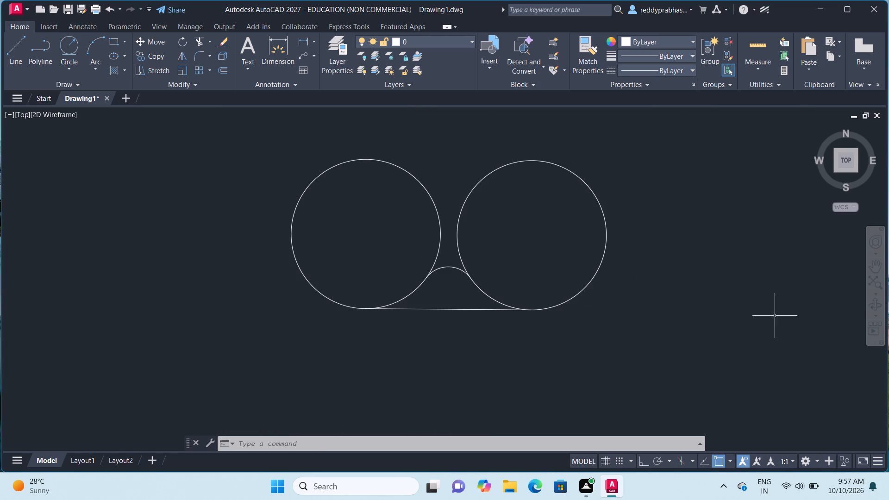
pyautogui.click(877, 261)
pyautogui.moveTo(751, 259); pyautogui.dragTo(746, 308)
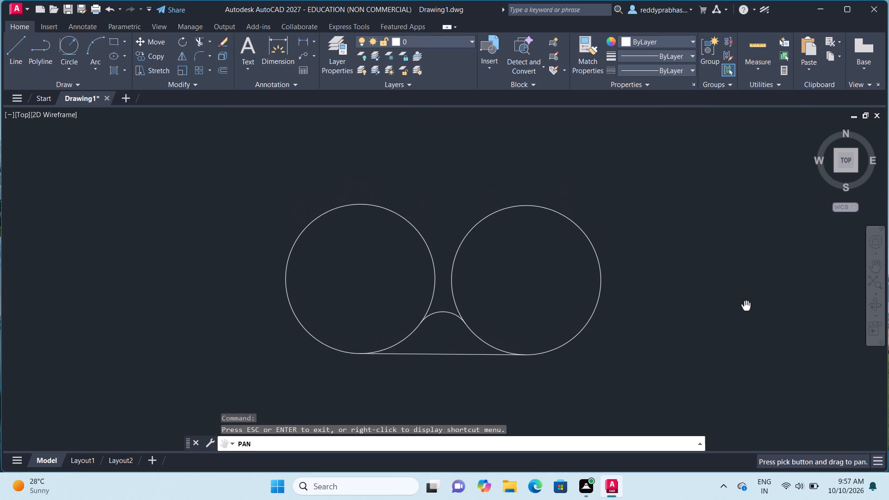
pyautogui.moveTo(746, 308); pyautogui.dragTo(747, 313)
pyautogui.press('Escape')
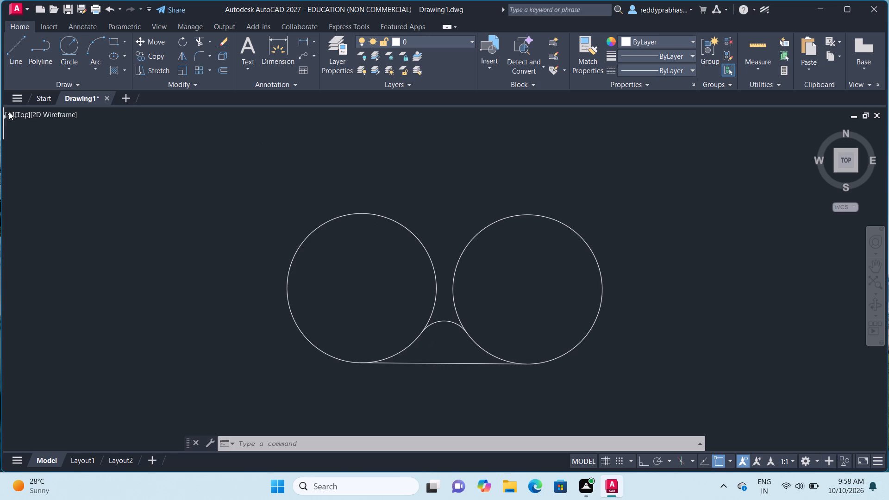
# Turn on the Center object snap mode in the drafting settings.
pyautogui.click(11, 48)
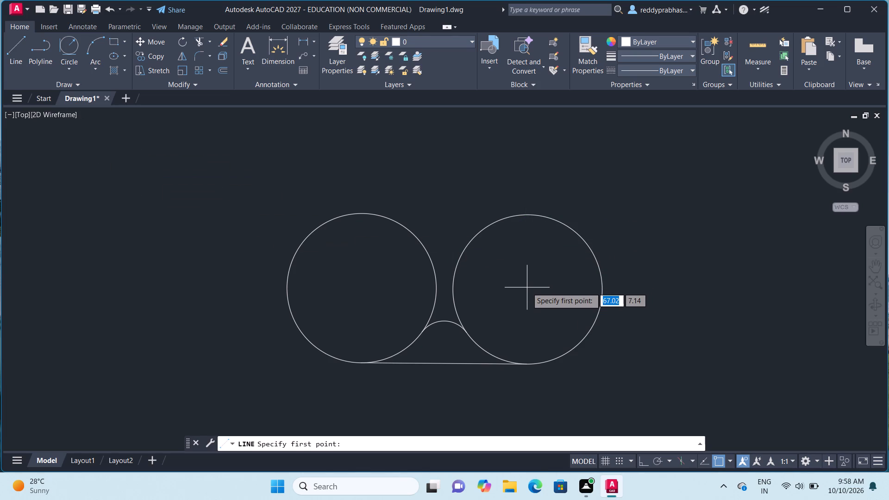
pyautogui.press('Escape')
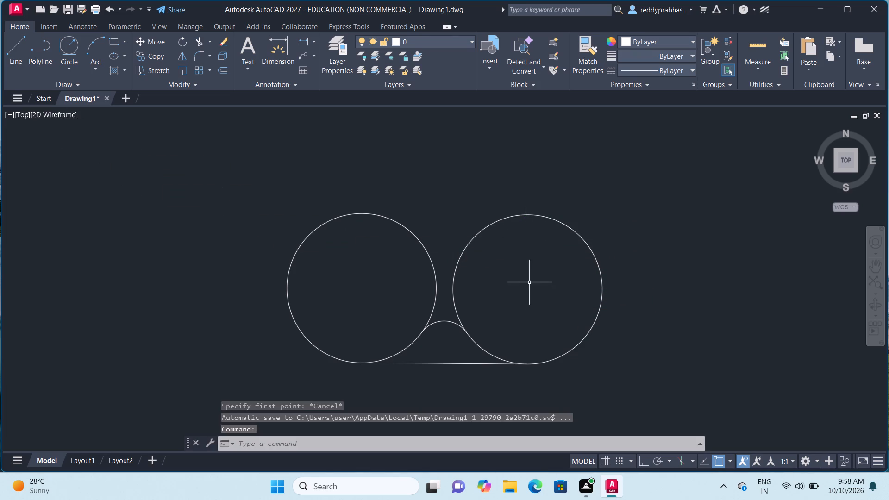
pyautogui.press('o')
pyautogui.press('s')
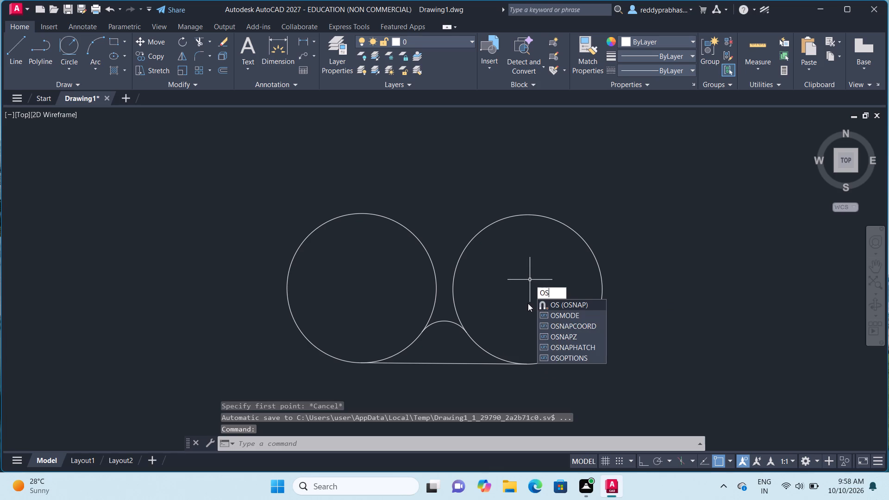
pyautogui.click(570, 297)
pyautogui.press('Escape')
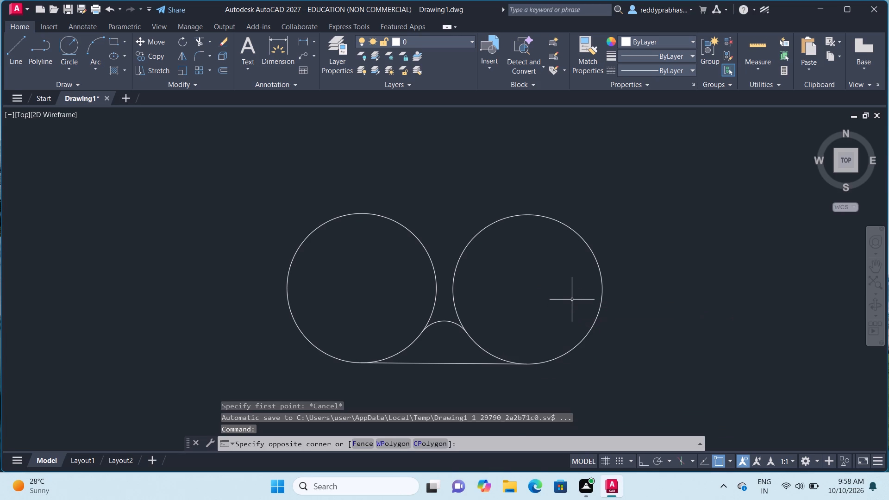
pyautogui.press('o')
pyautogui.press('s')
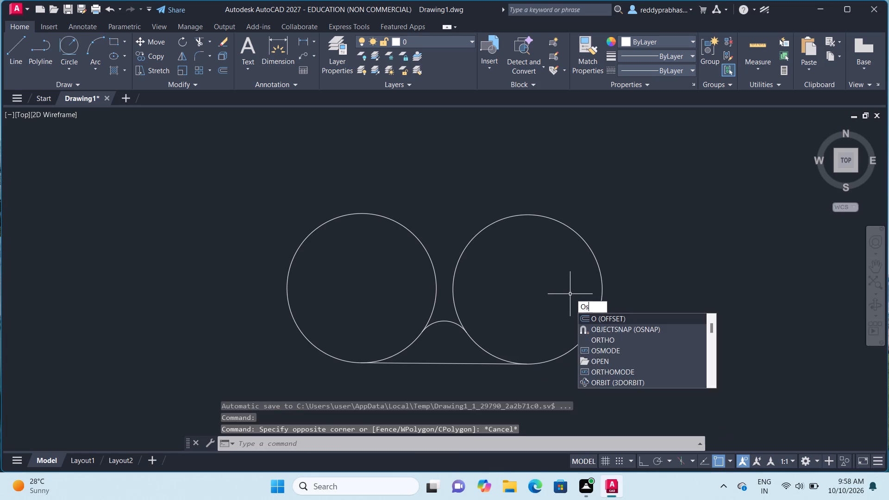
pyautogui.click(617, 317)
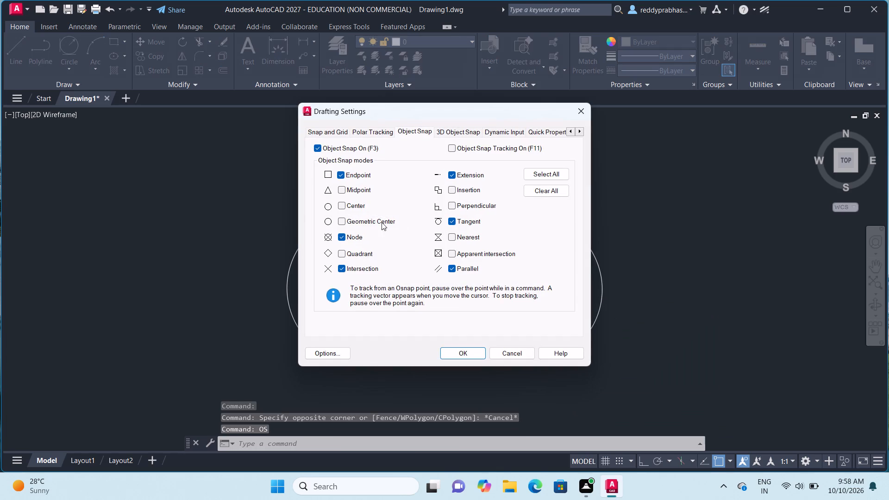
pyautogui.click(344, 202)
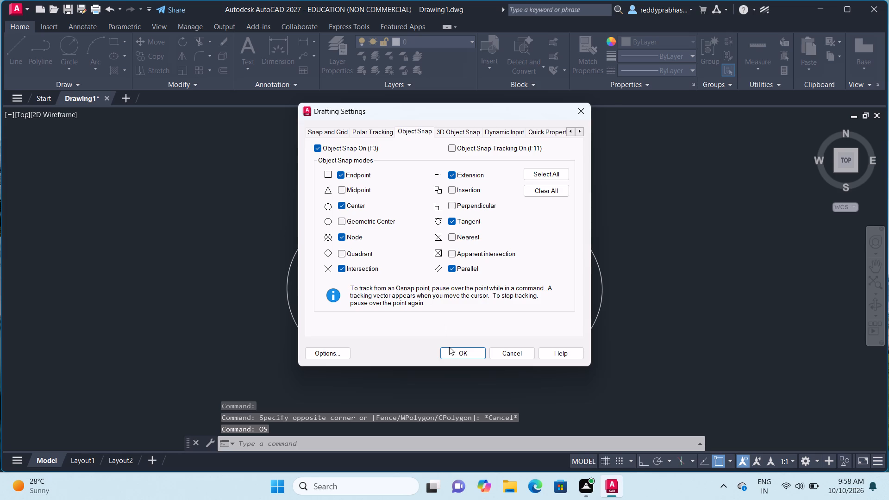
pyautogui.click(455, 354)
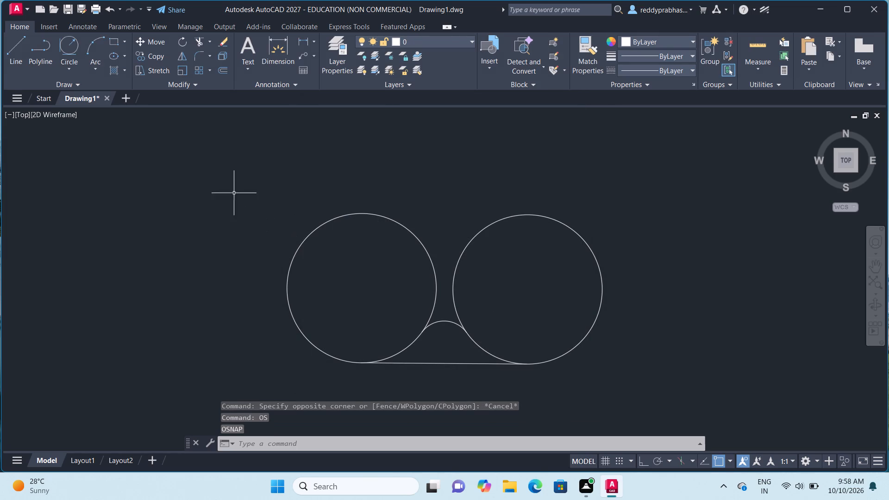
# Draw an 82 mm line straight up from the centre of the right-hand large circle.
pyautogui.click(23, 61)
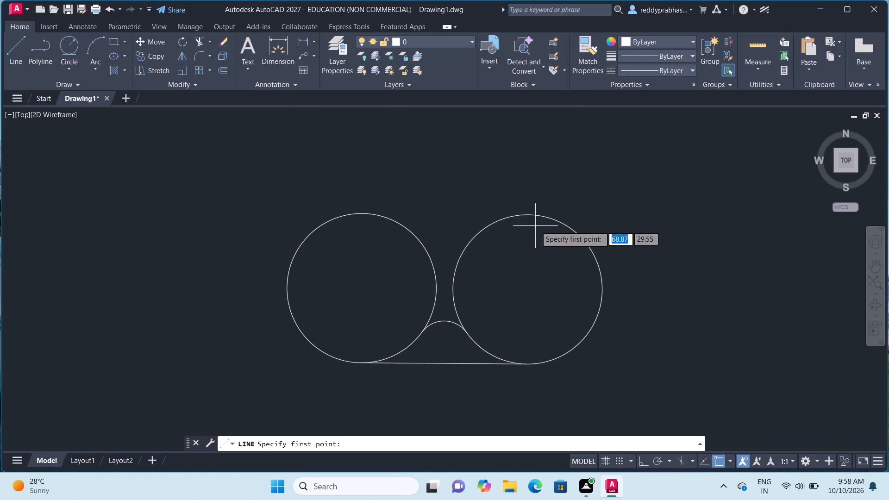
pyautogui.click(530, 291)
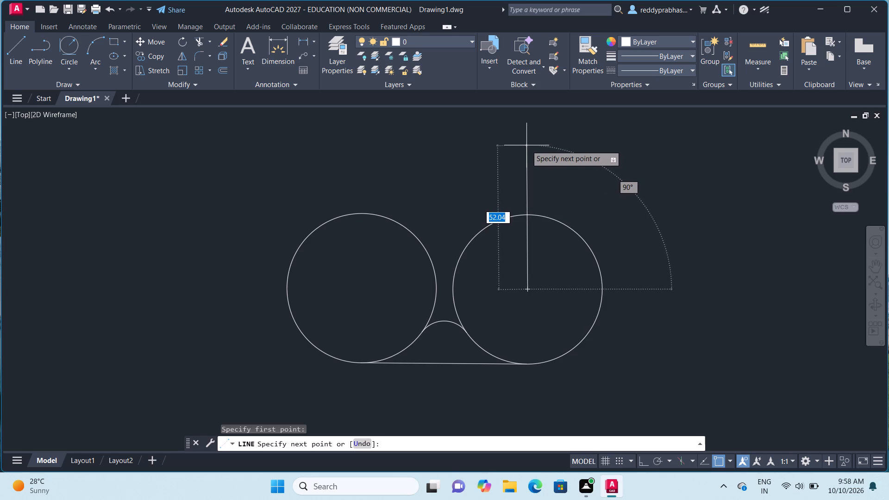
pyautogui.write('82')
pyautogui.press('Return')
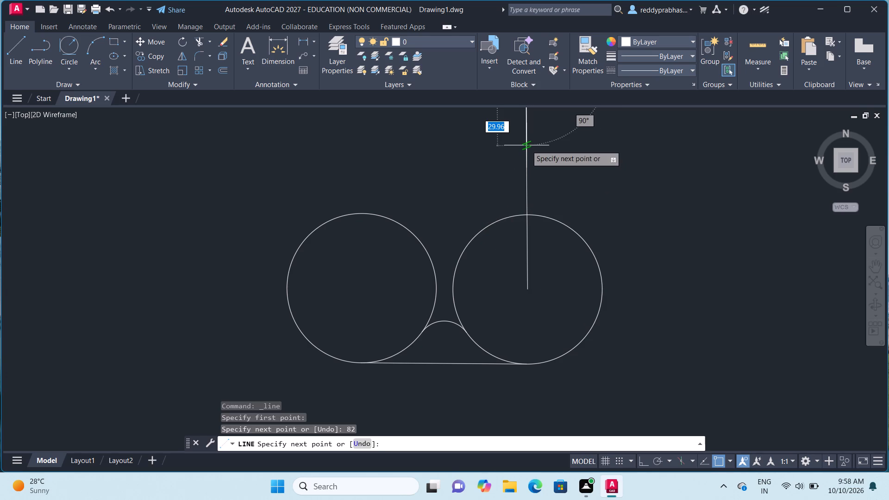
pyautogui.press('Escape')
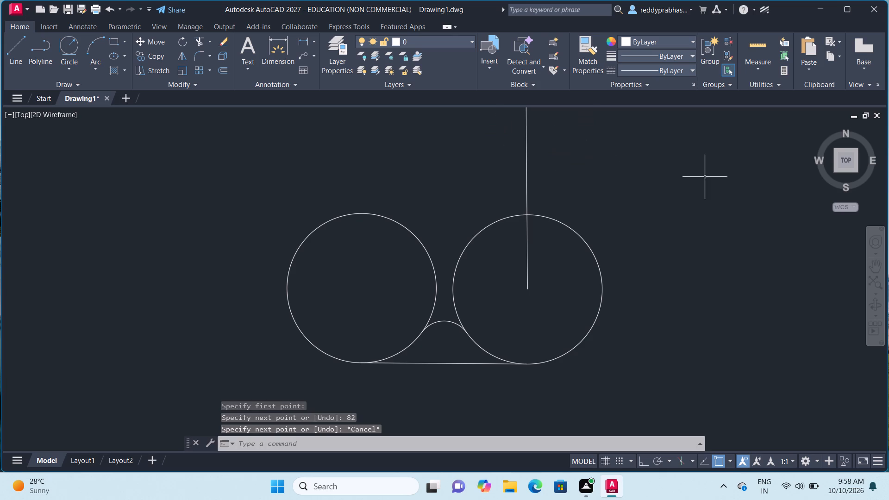
# Draw a 56 mm horizontal line leftward from the top end of the 82 mm vertical line.
pyautogui.click(873, 268)
pyautogui.scroll(-3, 783, 262)
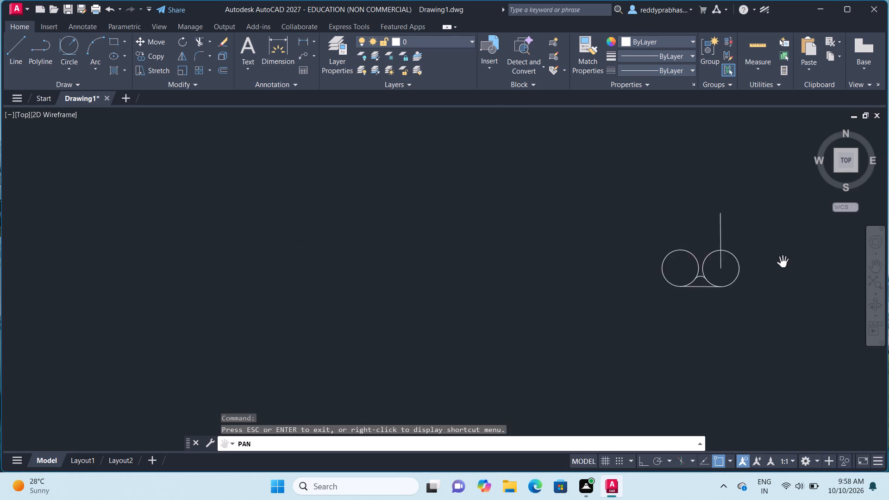
pyautogui.scroll(2, 783, 262)
pyautogui.moveTo(710, 239); pyautogui.dragTo(648, 333)
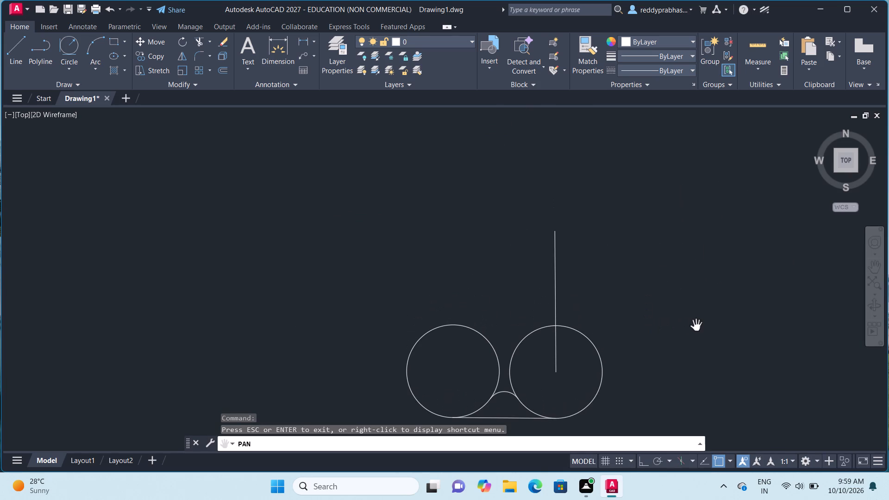
pyautogui.press('Escape')
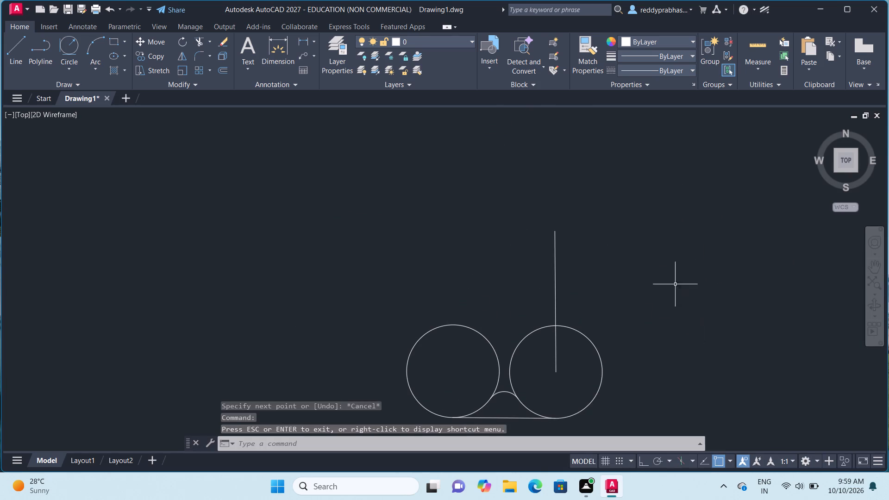
pyautogui.doubleClick(23, 62)
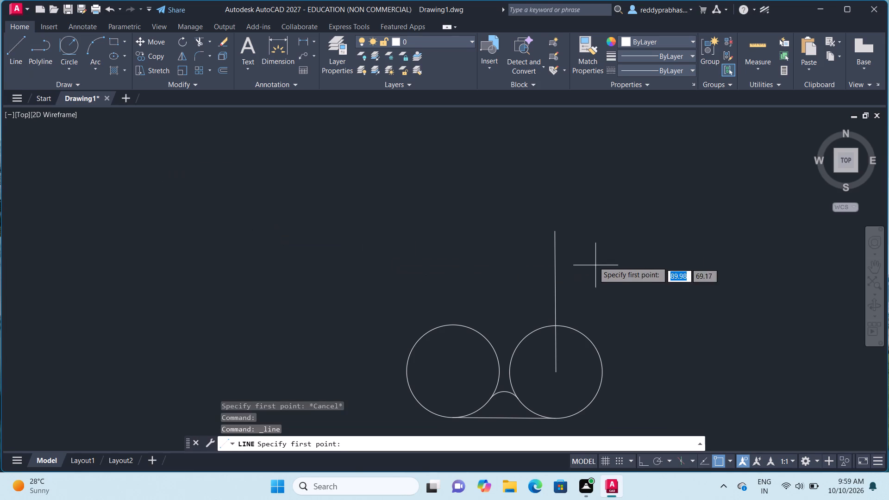
pyautogui.click(554, 232)
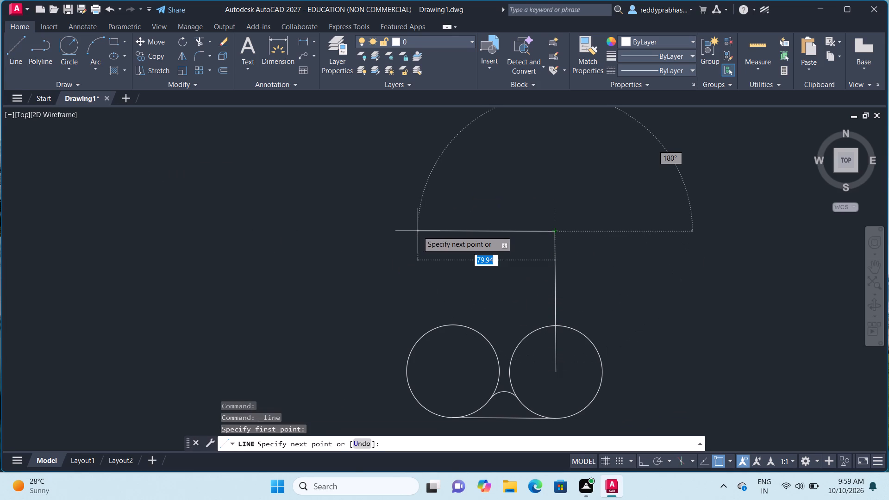
pyautogui.write('56')
pyautogui.press('Return')
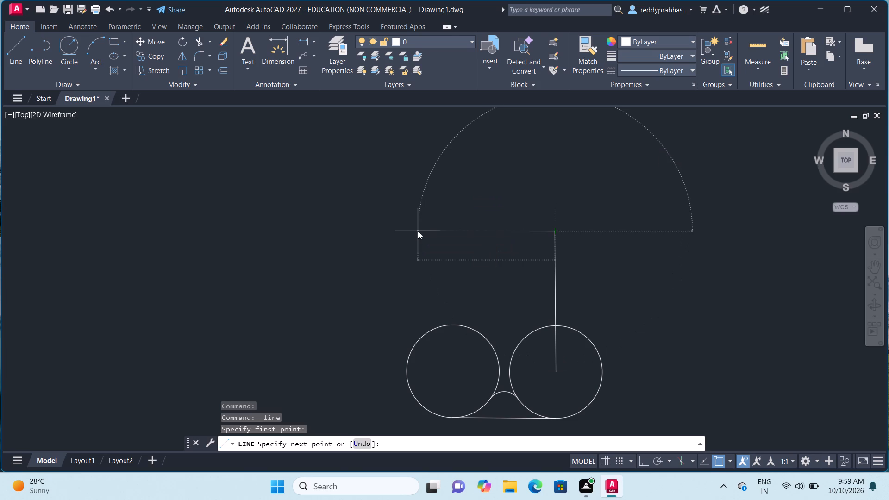
pyautogui.press('Escape')
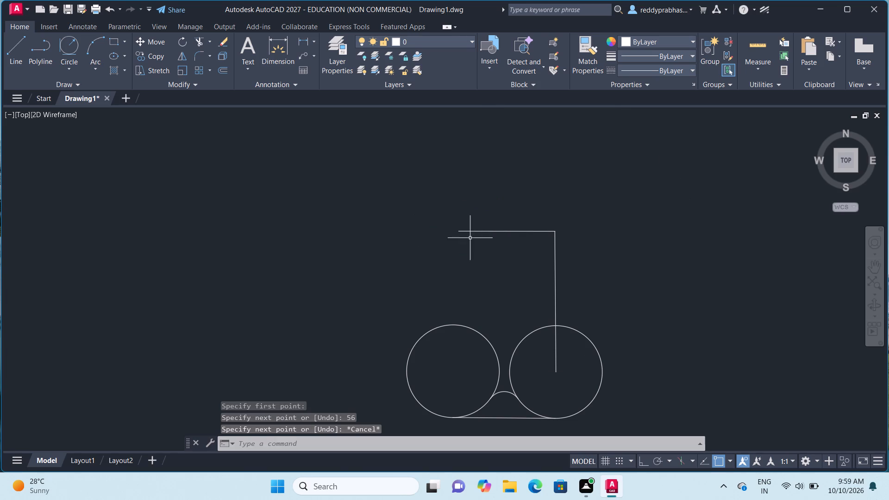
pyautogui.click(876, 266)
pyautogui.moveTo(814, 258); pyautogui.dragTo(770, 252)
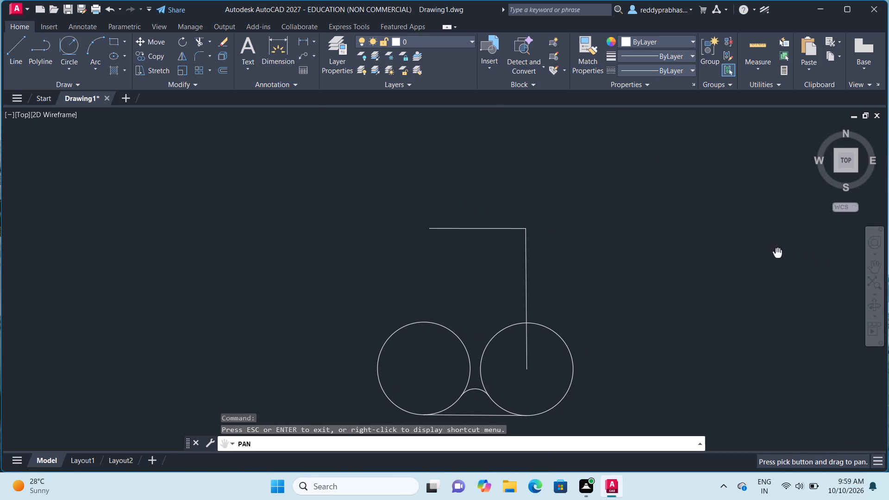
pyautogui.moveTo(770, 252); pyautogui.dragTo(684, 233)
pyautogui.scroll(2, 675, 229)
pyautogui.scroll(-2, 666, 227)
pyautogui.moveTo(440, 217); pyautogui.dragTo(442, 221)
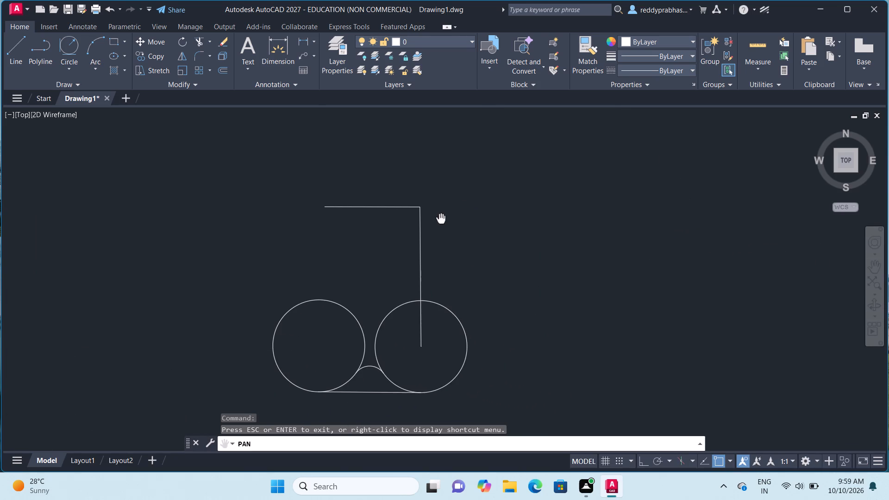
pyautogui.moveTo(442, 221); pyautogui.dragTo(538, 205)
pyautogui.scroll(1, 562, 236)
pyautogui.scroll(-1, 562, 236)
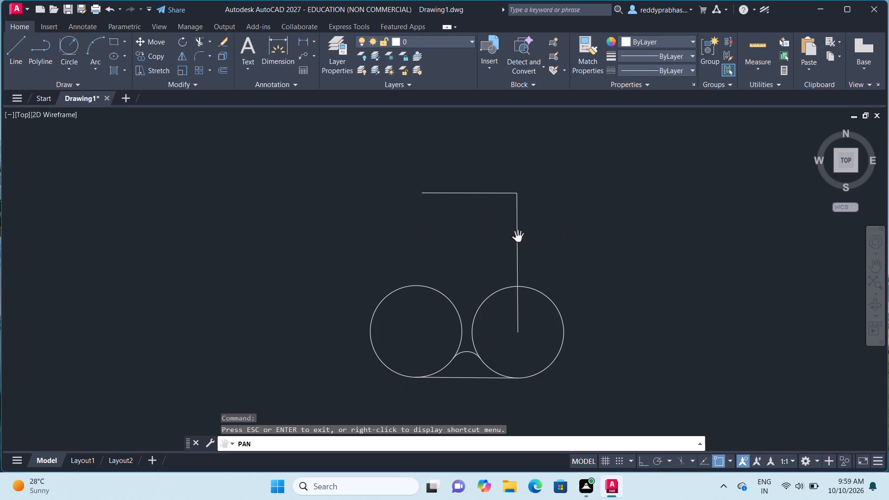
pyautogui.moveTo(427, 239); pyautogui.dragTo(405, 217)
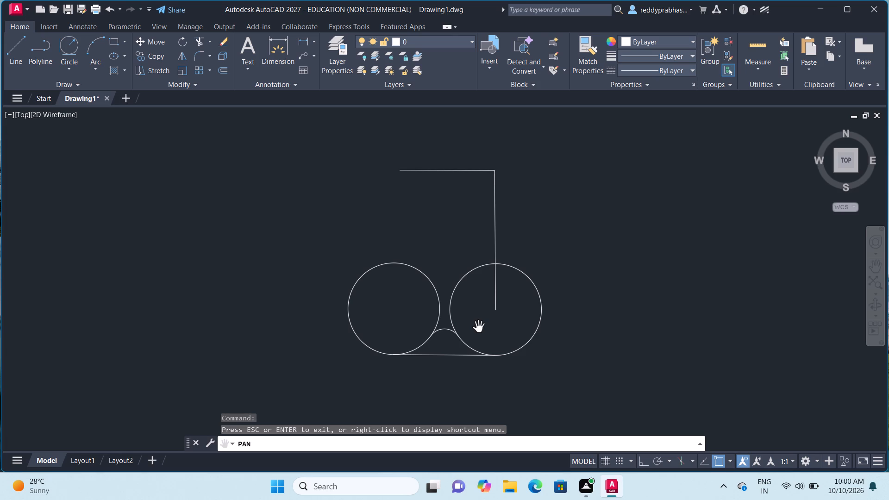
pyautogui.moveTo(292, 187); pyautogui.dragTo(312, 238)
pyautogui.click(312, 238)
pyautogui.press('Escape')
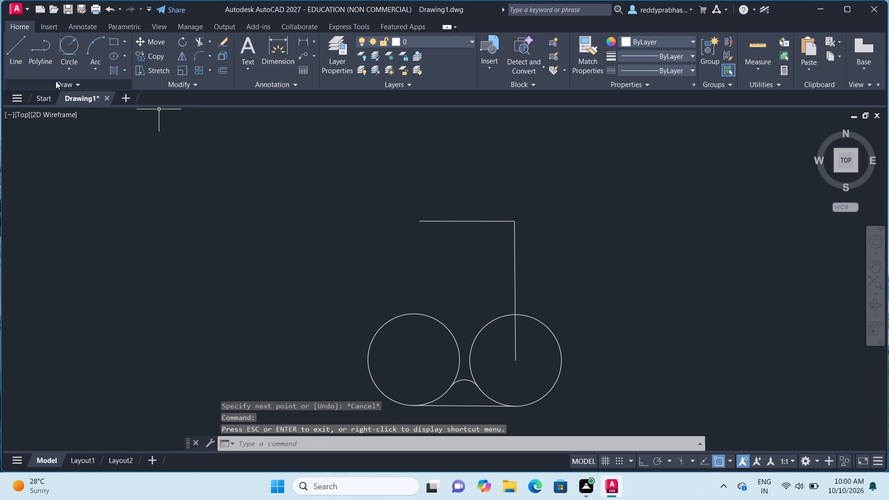
# Draw a circle of radius 27 centred on the left end of the 56 mm horizontal line.
pyautogui.click(60, 62)
pyautogui.click(59, 94)
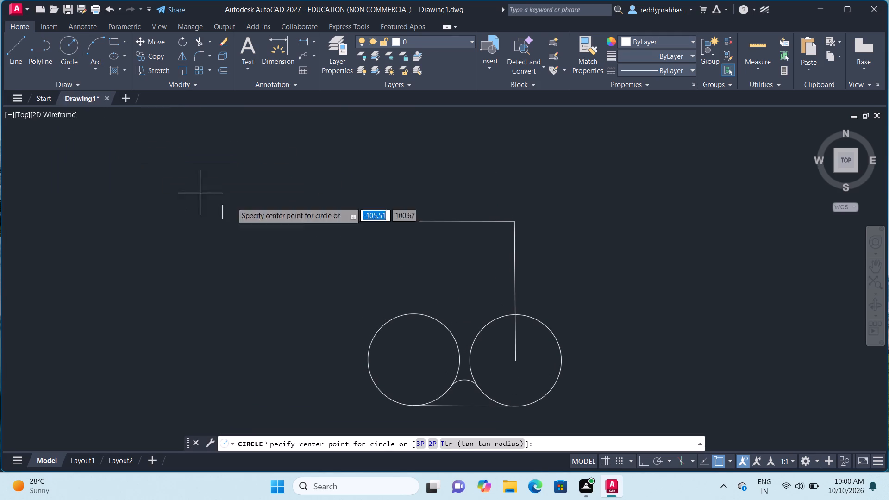
pyautogui.click(420, 223)
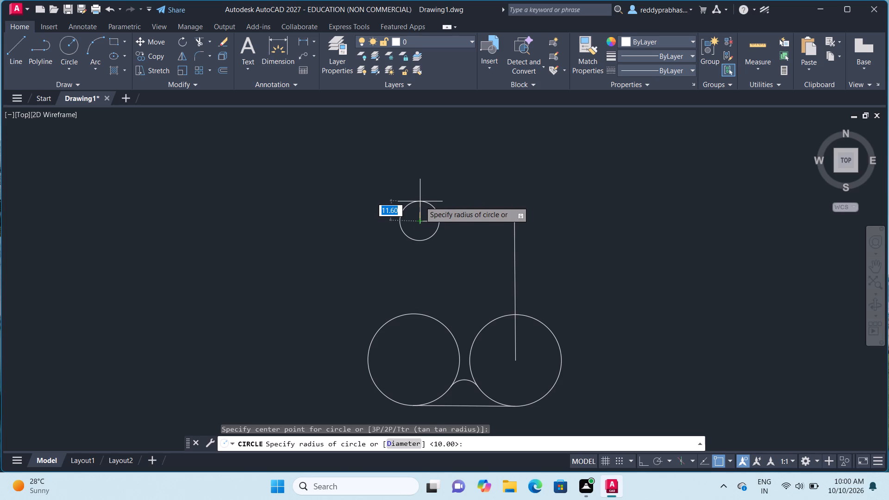
pyautogui.write('27')
pyautogui.press('Return')
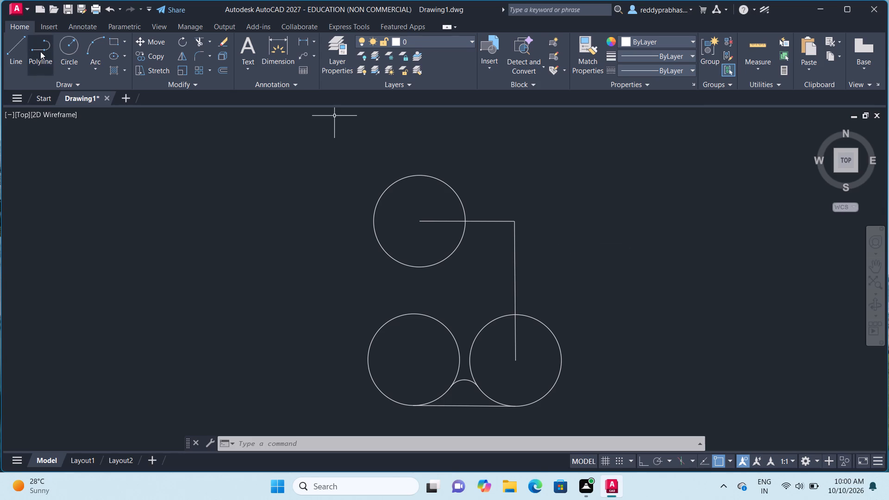
# Draw a 30 mm radius circle tangent to the outer sides of the upper circle and the lower-left circle.
pyautogui.click(74, 67)
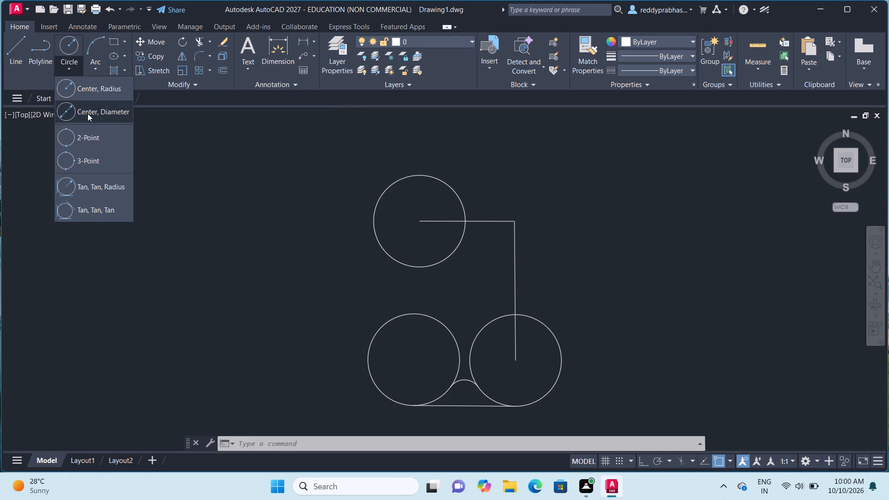
pyautogui.click(93, 181)
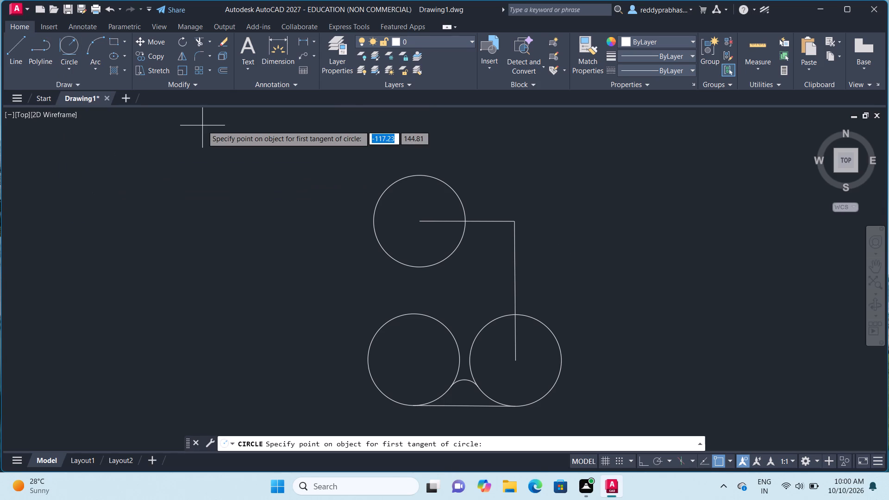
pyautogui.click(386, 253)
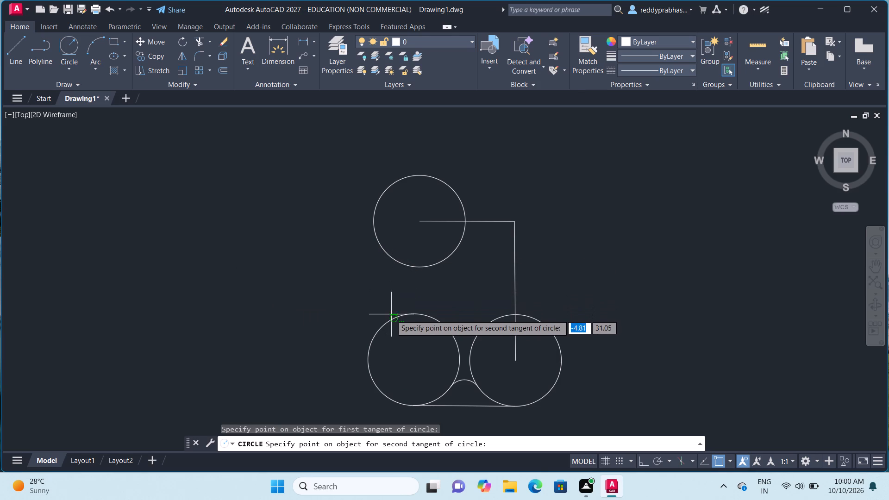
pyautogui.doubleClick(392, 319)
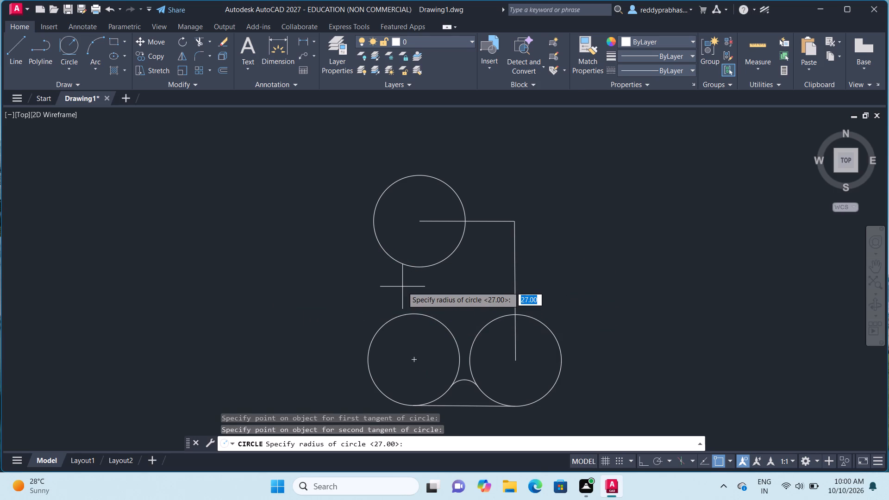
pyautogui.write('30')
pyautogui.press('Return')
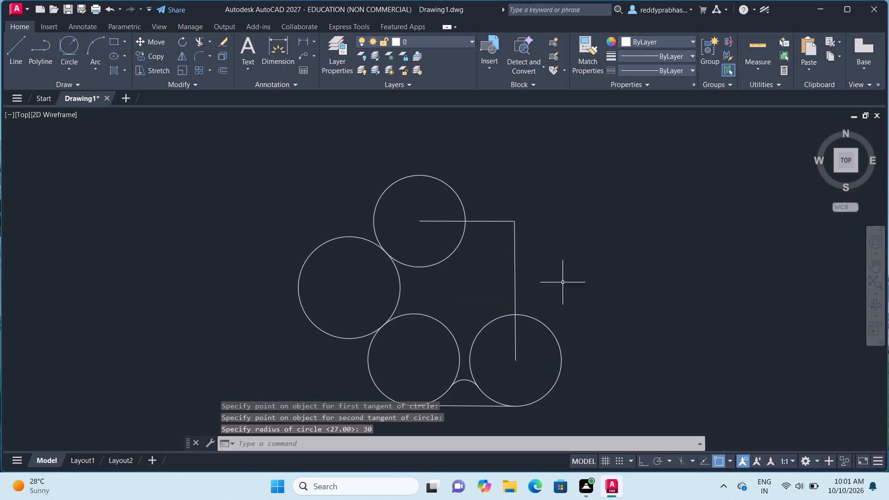
# Examine up close the contact point between the 30 mm radius circle and the lower-left circle.
pyautogui.click(877, 261)
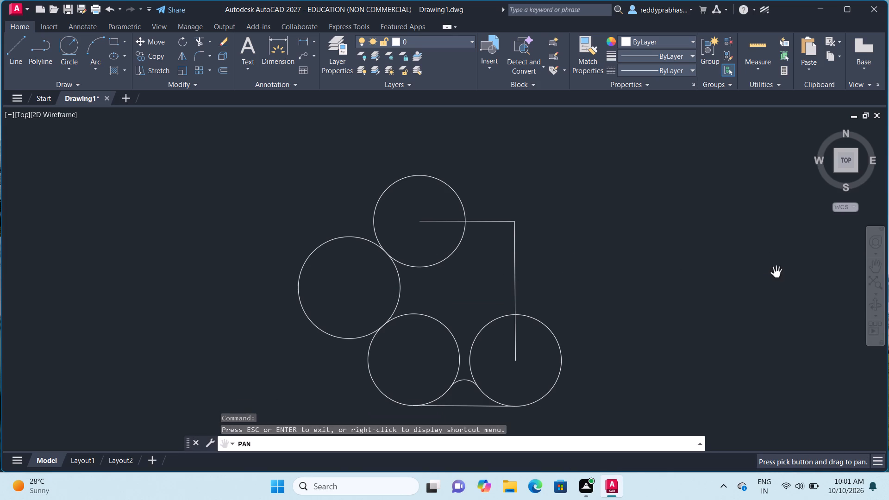
pyautogui.moveTo(771, 270); pyautogui.dragTo(731, 257)
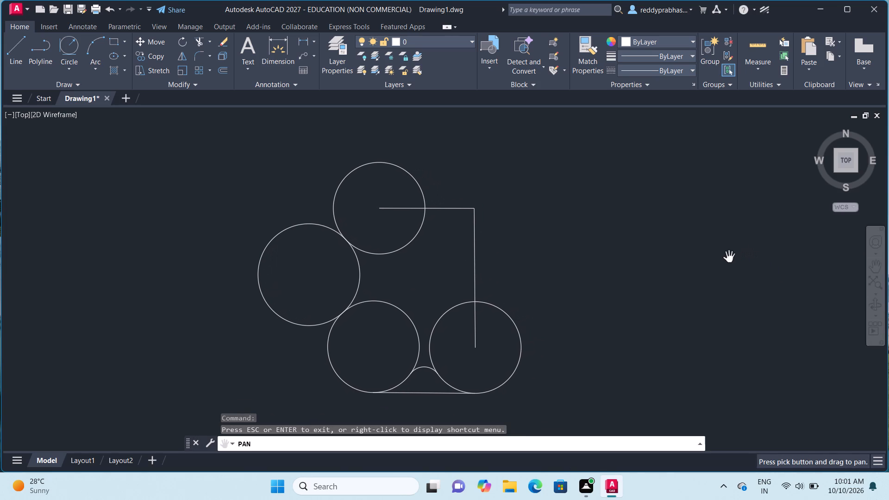
pyautogui.moveTo(287, 291); pyautogui.dragTo(290, 297)
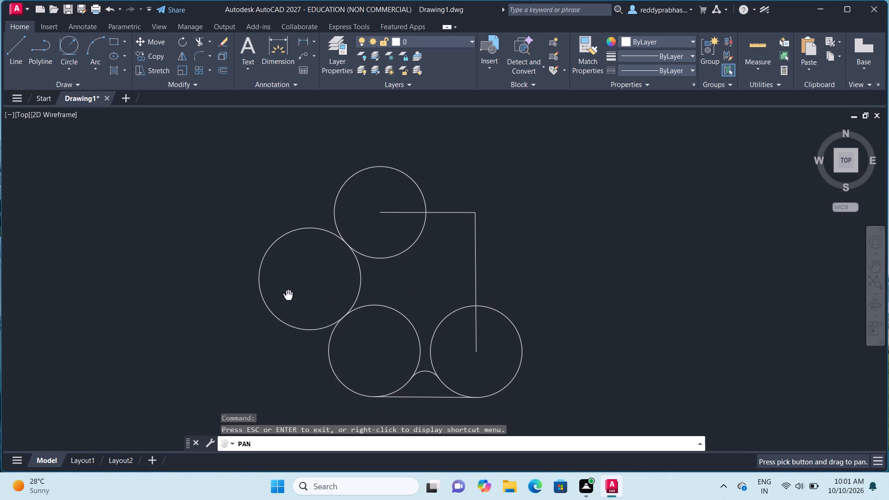
pyautogui.moveTo(290, 297); pyautogui.dragTo(368, 302)
pyautogui.click(369, 302)
pyautogui.scroll(3, 371, 294)
pyautogui.moveTo(439, 310); pyautogui.dragTo(308, 179)
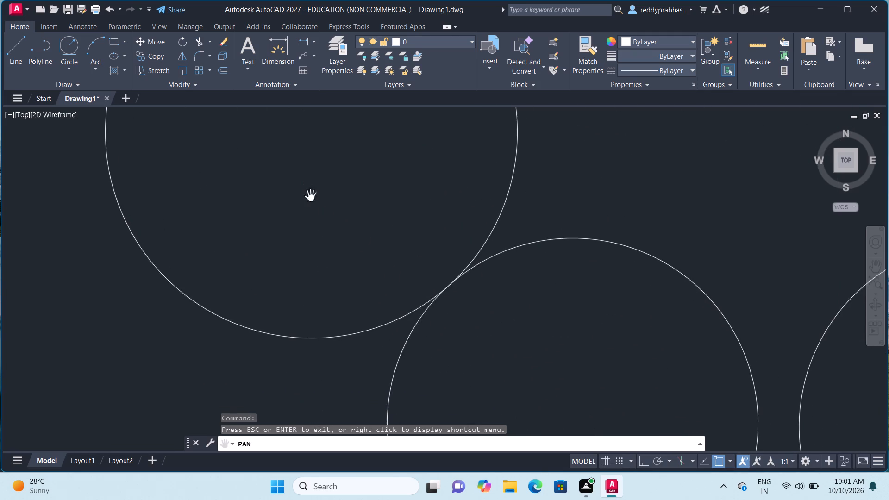
pyautogui.scroll(3, 377, 237)
pyautogui.moveTo(494, 312); pyautogui.dragTo(319, 105)
pyautogui.scroll(1, 474, 267)
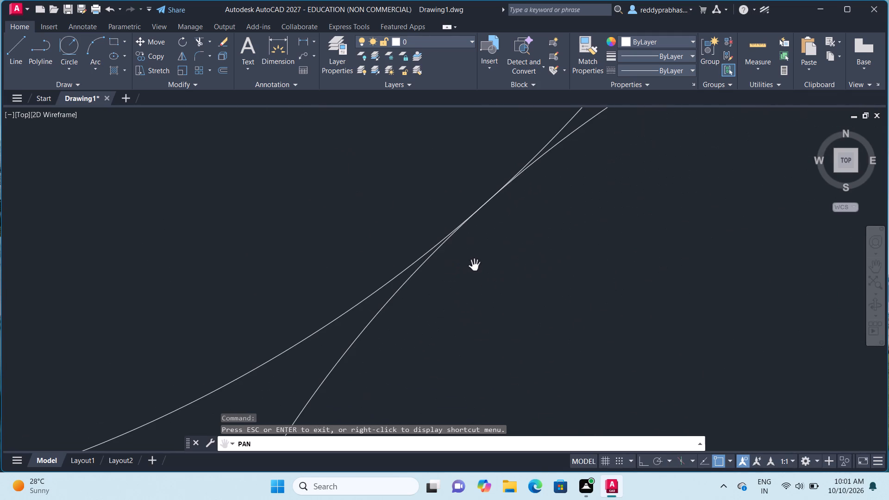
pyautogui.scroll(3, 453, 247)
pyautogui.moveTo(444, 237); pyautogui.dragTo(401, 320)
pyautogui.scroll(4, 426, 318)
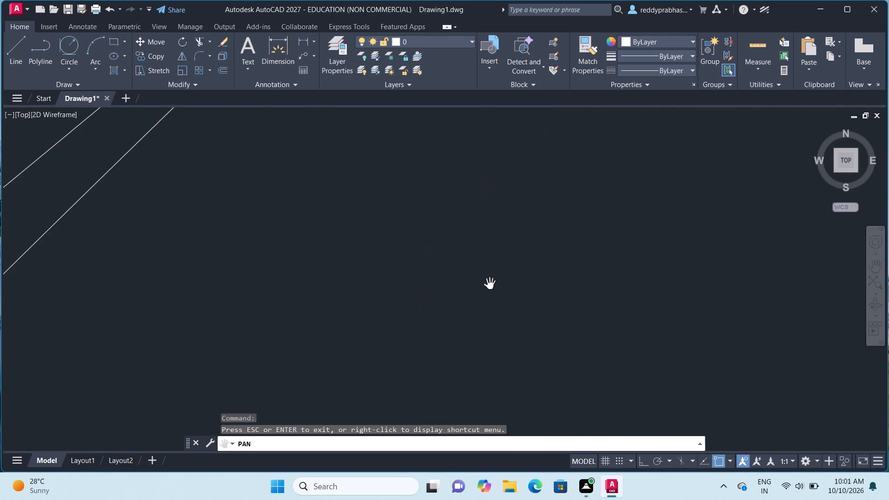
pyautogui.moveTo(476, 303); pyautogui.dragTo(400, 499)
pyautogui.moveTo(432, 306); pyautogui.dragTo(319, 499)
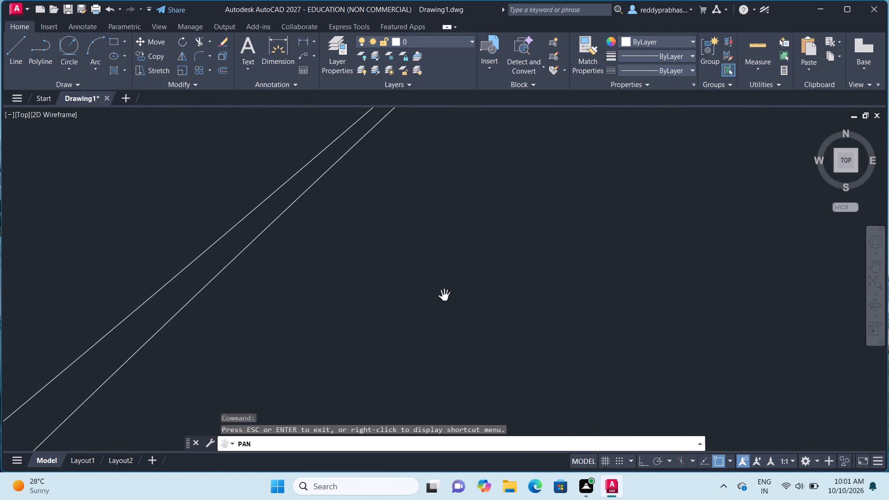
pyautogui.moveTo(443, 295); pyautogui.dragTo(296, 497)
pyautogui.moveTo(488, 361); pyautogui.dragTo(313, 490)
pyautogui.moveTo(490, 348); pyautogui.dragTo(305, 499)
pyautogui.moveTo(376, 428); pyautogui.dragTo(275, 499)
pyautogui.moveTo(342, 303); pyautogui.dragTo(170, 421)
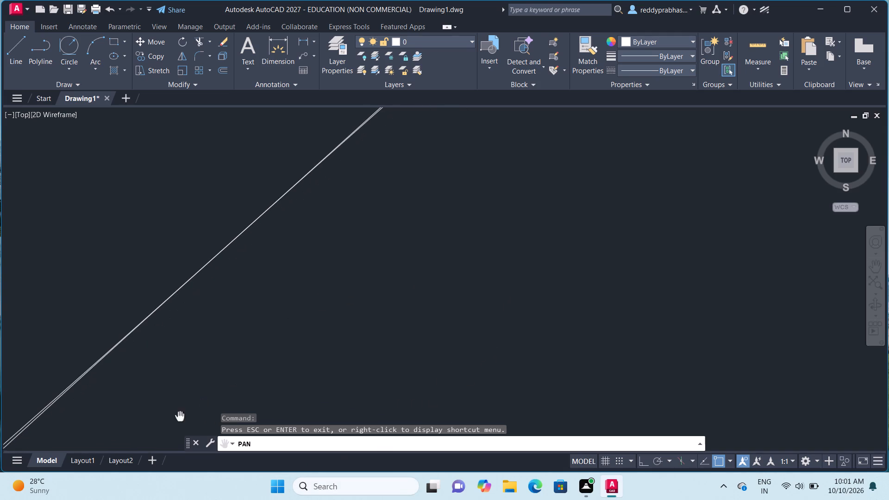
pyautogui.moveTo(511, 265); pyautogui.dragTo(353, 400)
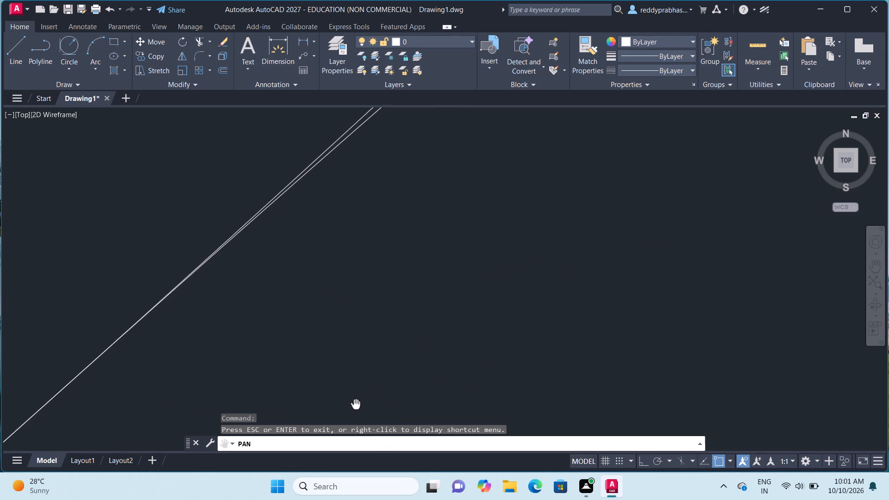
pyautogui.moveTo(353, 400); pyautogui.dragTo(351, 392)
pyautogui.scroll(-8, 346, 383)
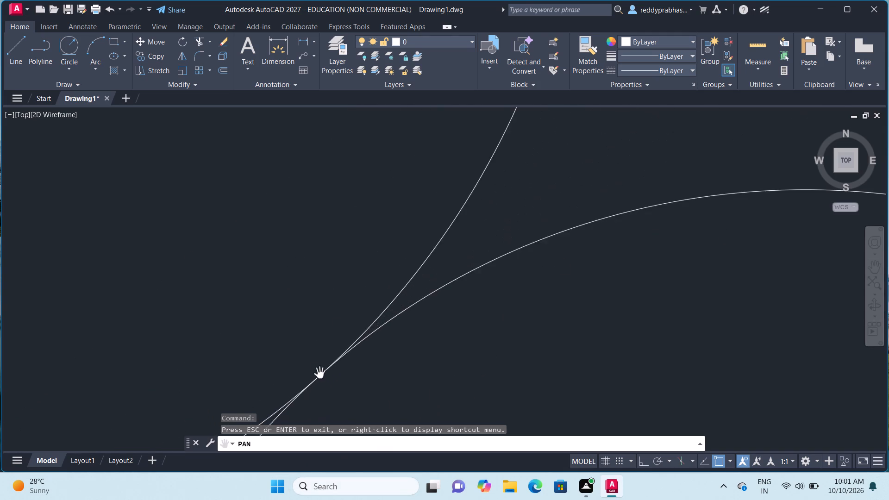
pyautogui.scroll(-3, 319, 373)
# Examine up close the contact point between the 30 mm radius circle and the upper circle.
pyautogui.moveTo(277, 331); pyautogui.dragTo(276, 405)
pyautogui.moveTo(321, 258); pyautogui.dragTo(313, 375)
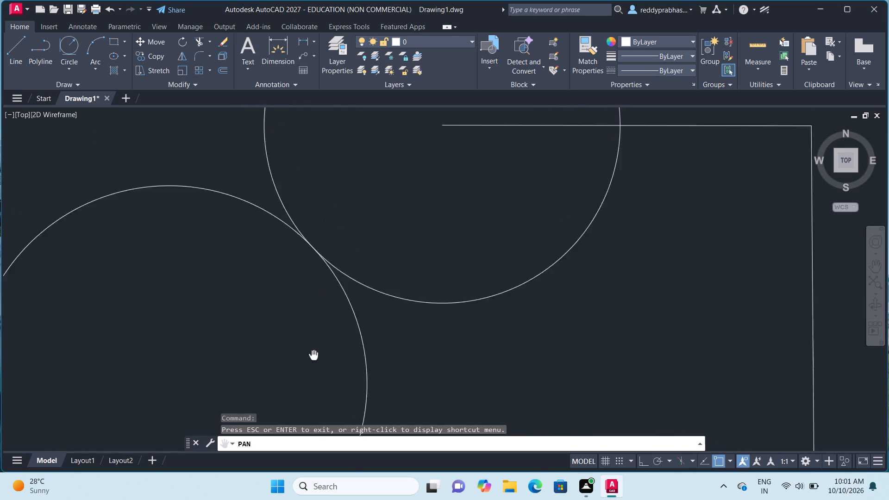
pyautogui.moveTo(313, 375); pyautogui.dragTo(315, 421)
pyautogui.scroll(3, 297, 356)
pyautogui.moveTo(298, 343); pyautogui.dragTo(253, 438)
pyautogui.scroll(3, 278, 351)
pyautogui.moveTo(278, 349); pyautogui.dragTo(232, 402)
pyautogui.scroll(3, 288, 371)
pyautogui.moveTo(282, 360); pyautogui.dragTo(122, 436)
pyautogui.moveTo(552, 301); pyautogui.dragTo(328, 400)
pyautogui.moveTo(319, 361); pyautogui.dragTo(314, 366)
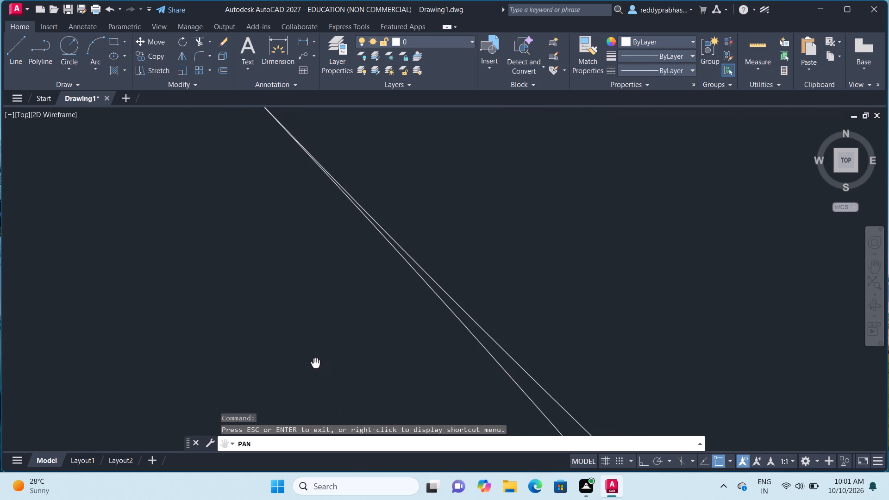
pyautogui.moveTo(314, 366); pyautogui.dragTo(298, 401)
pyautogui.scroll(3, 293, 396)
pyautogui.moveTo(298, 212); pyautogui.dragTo(354, 389)
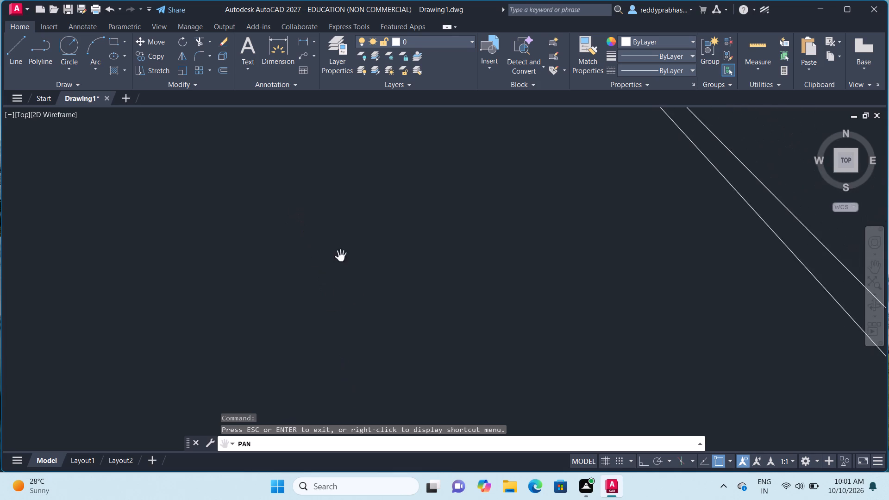
pyautogui.moveTo(340, 256); pyautogui.dragTo(353, 394)
pyautogui.moveTo(322, 296); pyautogui.dragTo(374, 414)
pyautogui.moveTo(336, 250); pyautogui.dragTo(366, 305)
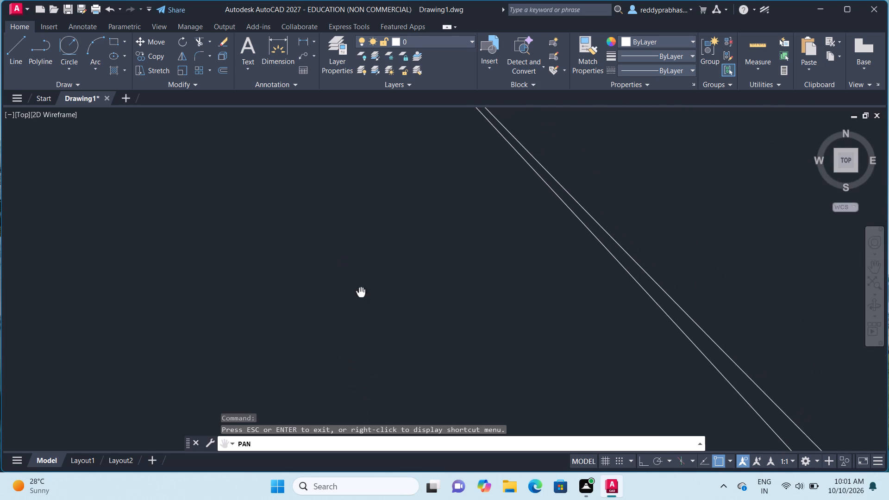
pyautogui.moveTo(366, 305); pyautogui.dragTo(387, 368)
pyautogui.moveTo(319, 268); pyautogui.dragTo(372, 372)
pyautogui.moveTo(151, 276); pyautogui.dragTo(281, 496)
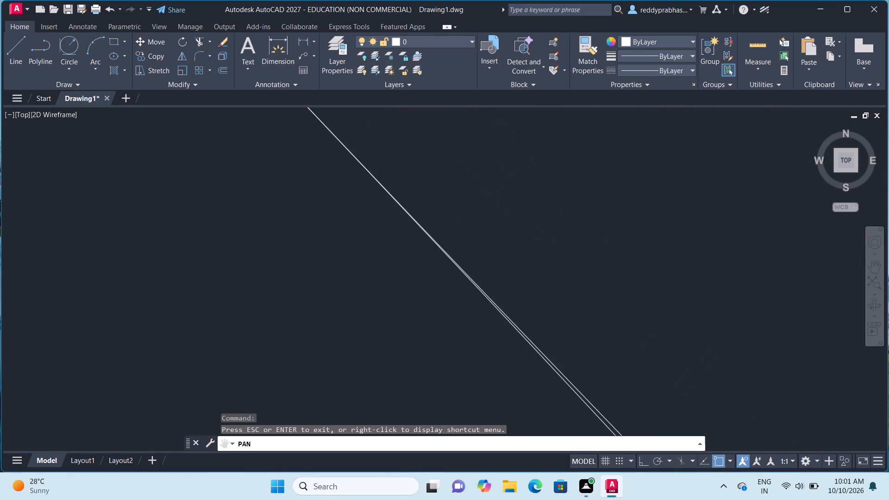
pyautogui.moveTo(281, 496); pyautogui.dragTo(275, 499)
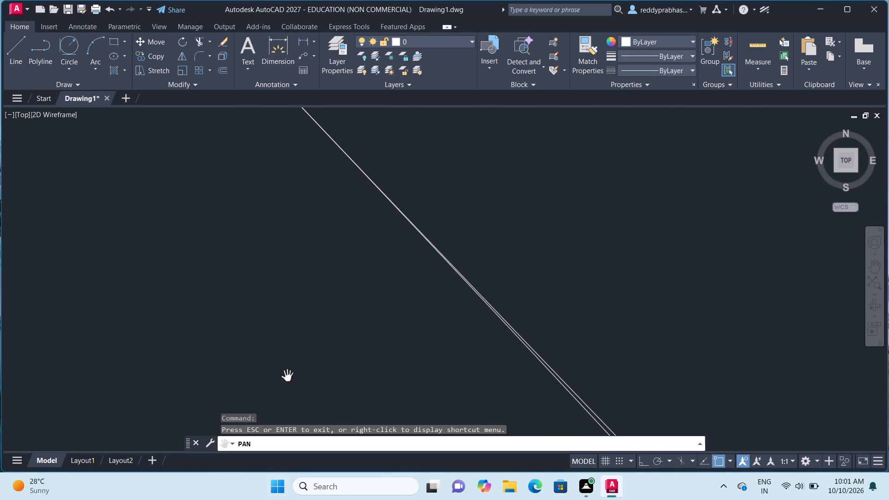
pyautogui.moveTo(219, 327); pyautogui.dragTo(241, 421)
pyautogui.scroll(-5, 274, 352)
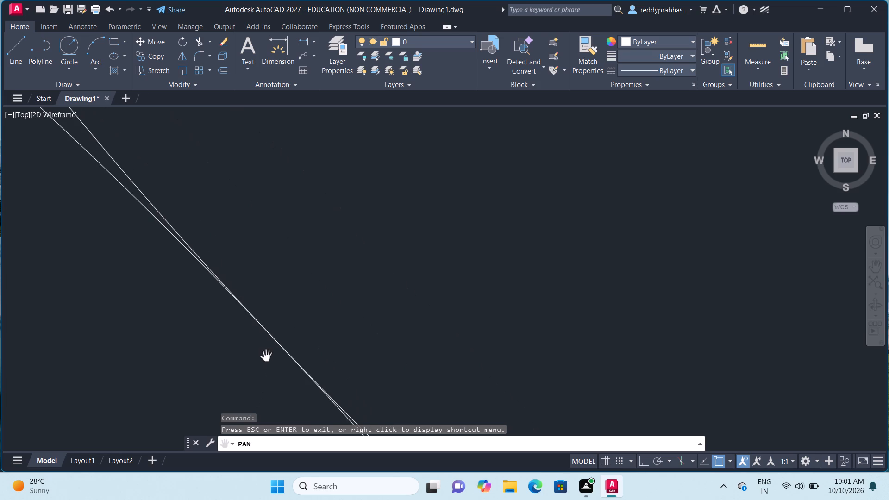
pyautogui.moveTo(155, 349); pyautogui.dragTo(282, 323)
pyautogui.moveTo(321, 283); pyautogui.dragTo(325, 311)
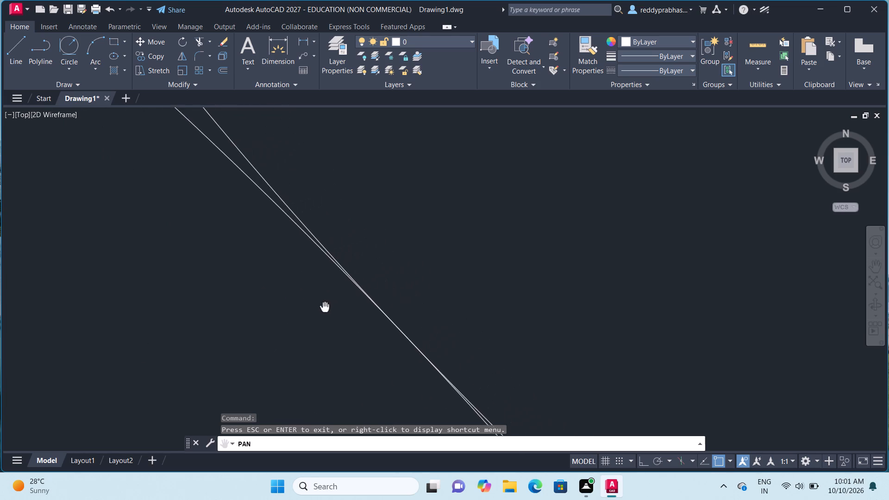
pyautogui.moveTo(325, 311); pyautogui.dragTo(246, 293)
pyautogui.scroll(3, 248, 289)
pyautogui.scroll(-5, 247, 290)
pyautogui.scroll(2, 237, 296)
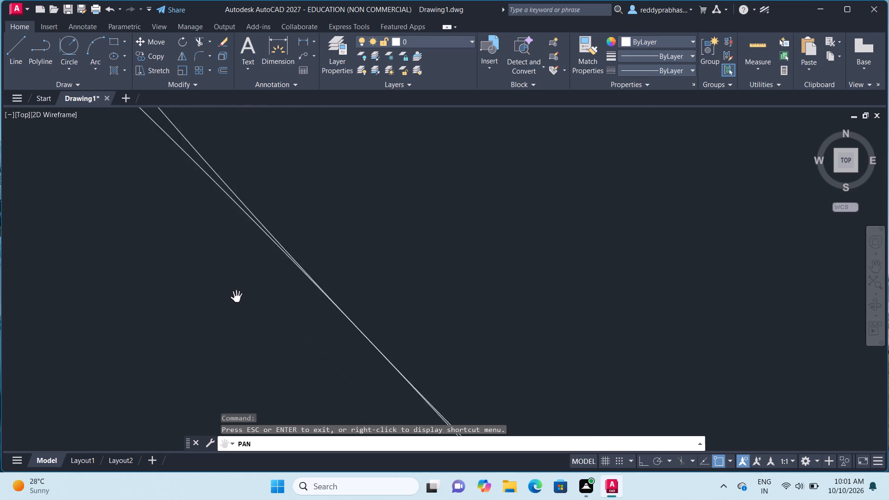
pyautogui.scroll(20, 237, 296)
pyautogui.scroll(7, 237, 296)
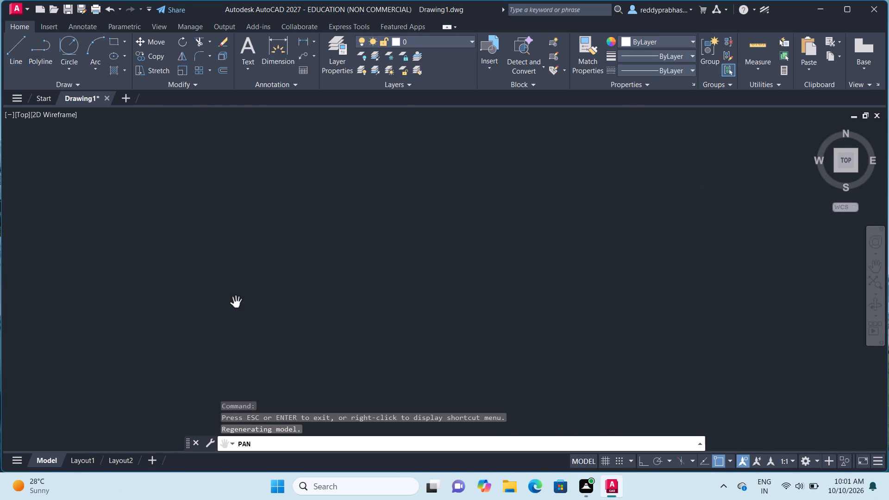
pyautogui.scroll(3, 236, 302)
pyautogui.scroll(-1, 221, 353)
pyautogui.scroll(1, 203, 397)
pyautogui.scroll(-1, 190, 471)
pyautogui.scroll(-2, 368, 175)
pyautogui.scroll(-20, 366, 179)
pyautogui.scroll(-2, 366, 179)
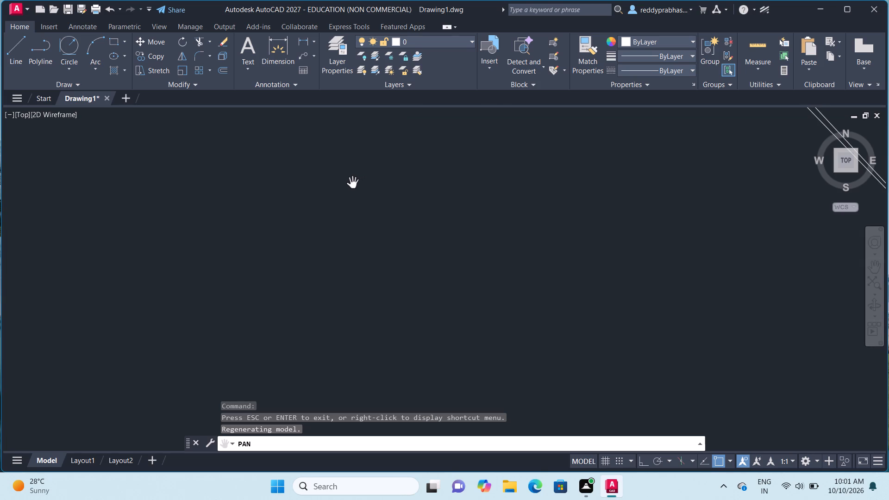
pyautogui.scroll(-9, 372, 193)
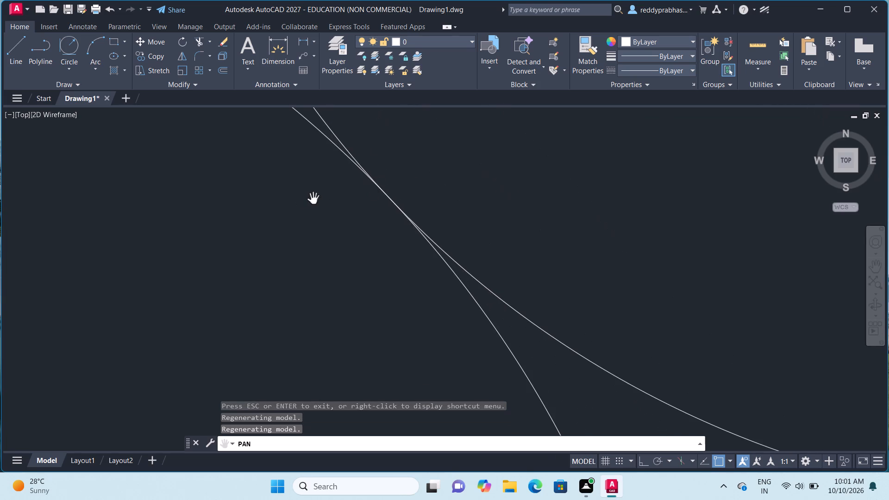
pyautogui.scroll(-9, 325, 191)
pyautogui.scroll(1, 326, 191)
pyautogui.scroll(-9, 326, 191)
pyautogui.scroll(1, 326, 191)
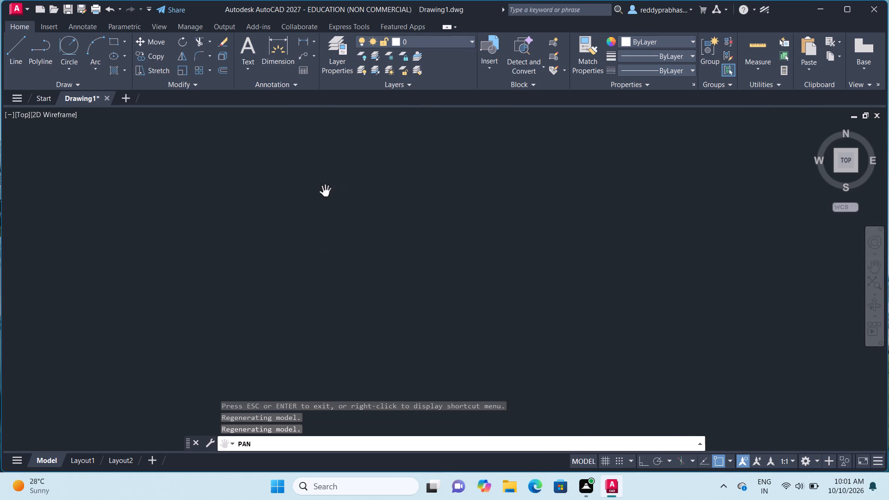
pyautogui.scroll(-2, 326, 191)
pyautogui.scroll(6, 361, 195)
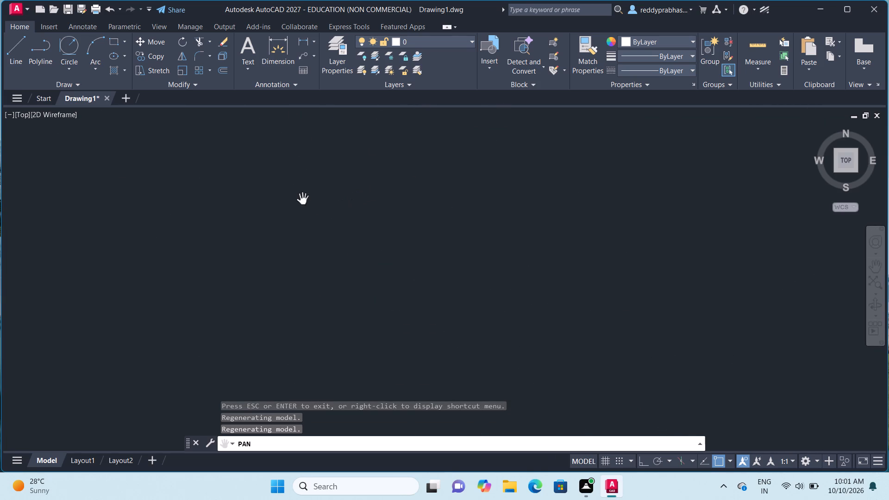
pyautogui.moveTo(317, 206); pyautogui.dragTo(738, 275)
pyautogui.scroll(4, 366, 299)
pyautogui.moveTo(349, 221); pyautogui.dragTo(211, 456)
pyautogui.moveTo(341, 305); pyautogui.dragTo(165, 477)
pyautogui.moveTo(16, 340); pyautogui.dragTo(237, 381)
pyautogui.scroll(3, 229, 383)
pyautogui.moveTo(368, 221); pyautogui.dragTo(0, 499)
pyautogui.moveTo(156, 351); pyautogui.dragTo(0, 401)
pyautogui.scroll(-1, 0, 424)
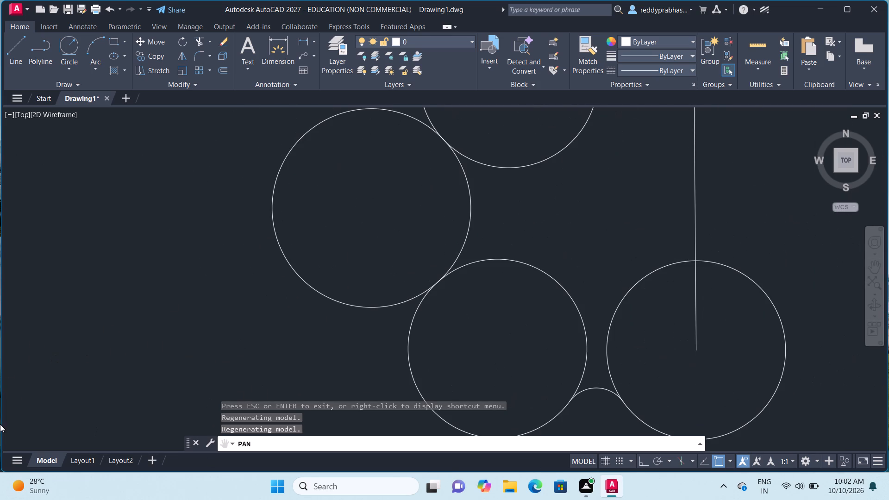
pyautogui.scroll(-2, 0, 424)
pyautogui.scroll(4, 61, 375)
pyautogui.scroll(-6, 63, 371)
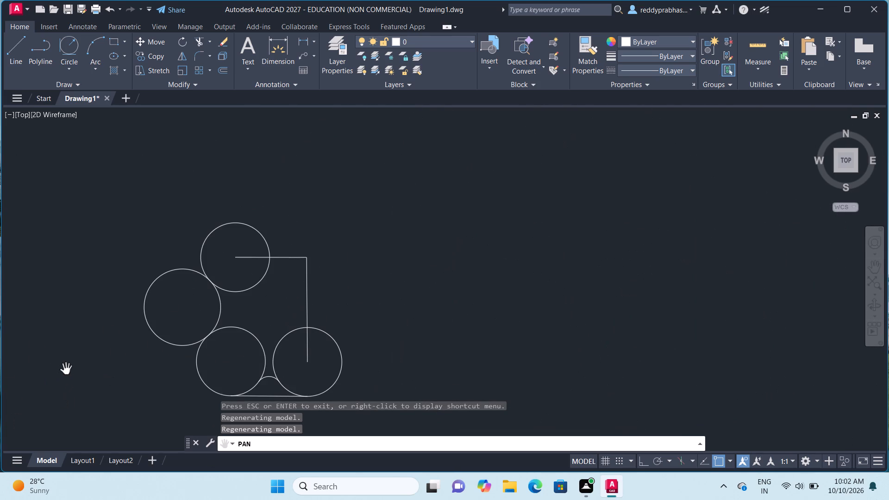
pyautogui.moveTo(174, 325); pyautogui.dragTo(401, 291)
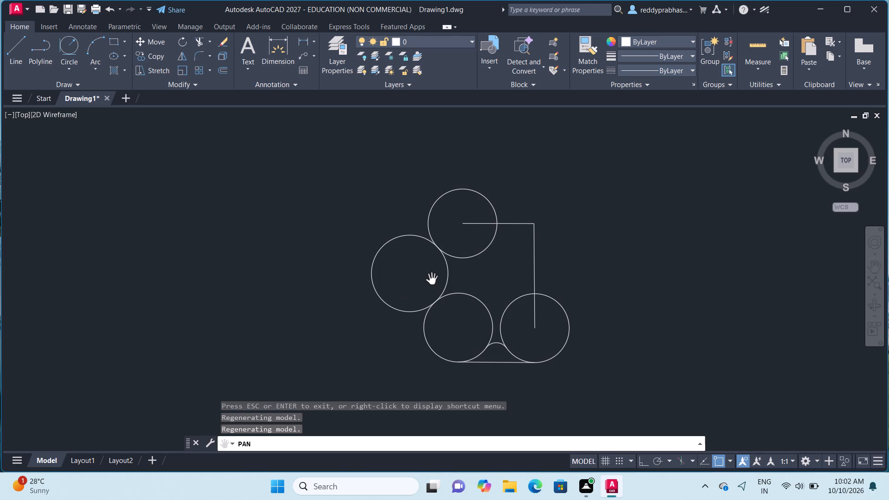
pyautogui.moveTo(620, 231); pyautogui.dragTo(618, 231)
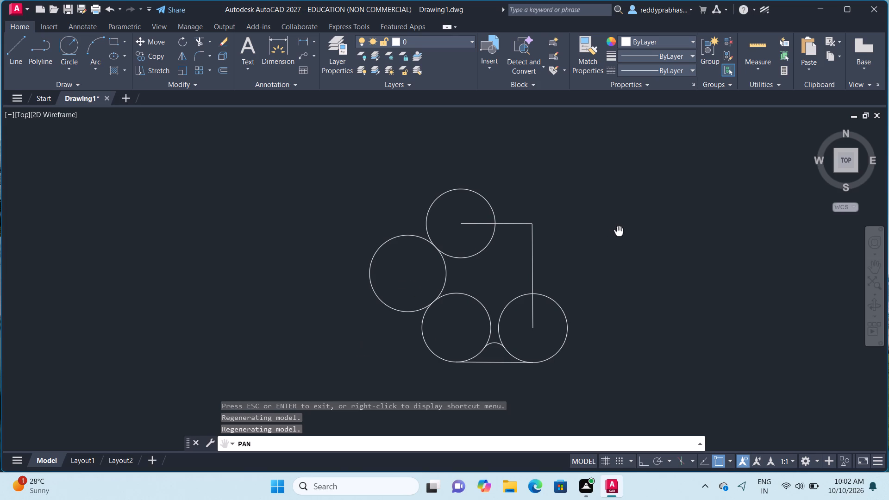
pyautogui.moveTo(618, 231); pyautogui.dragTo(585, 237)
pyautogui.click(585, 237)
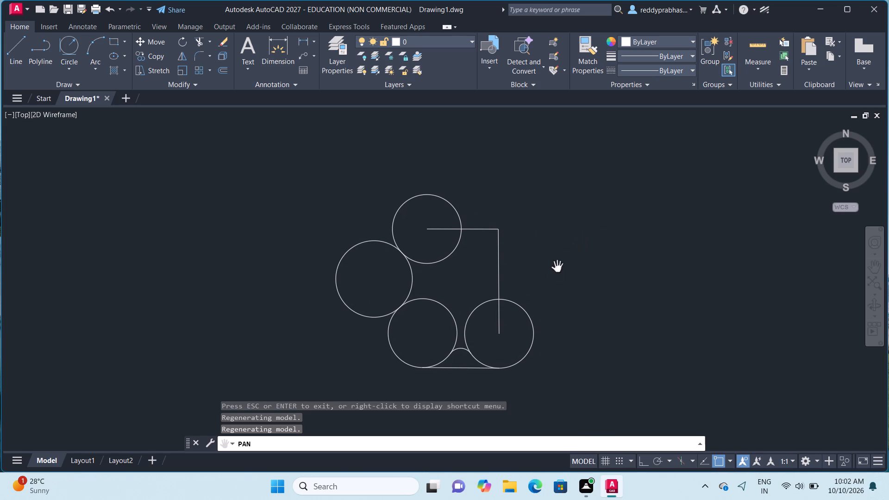
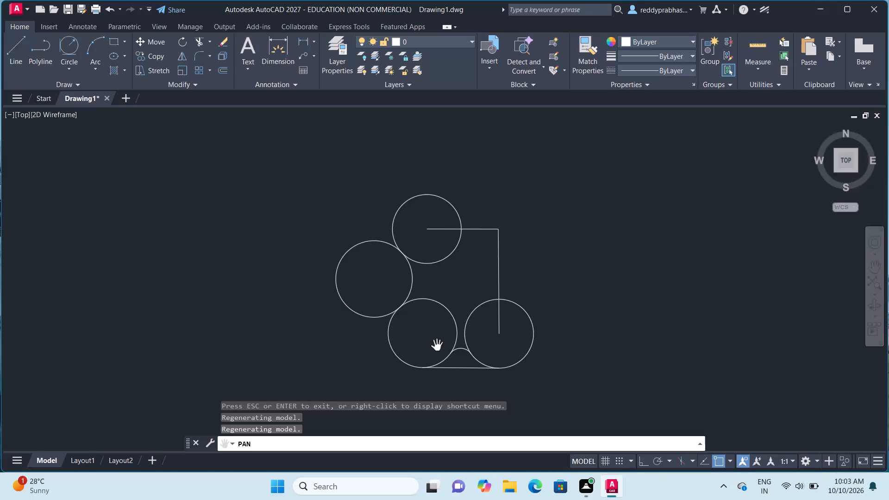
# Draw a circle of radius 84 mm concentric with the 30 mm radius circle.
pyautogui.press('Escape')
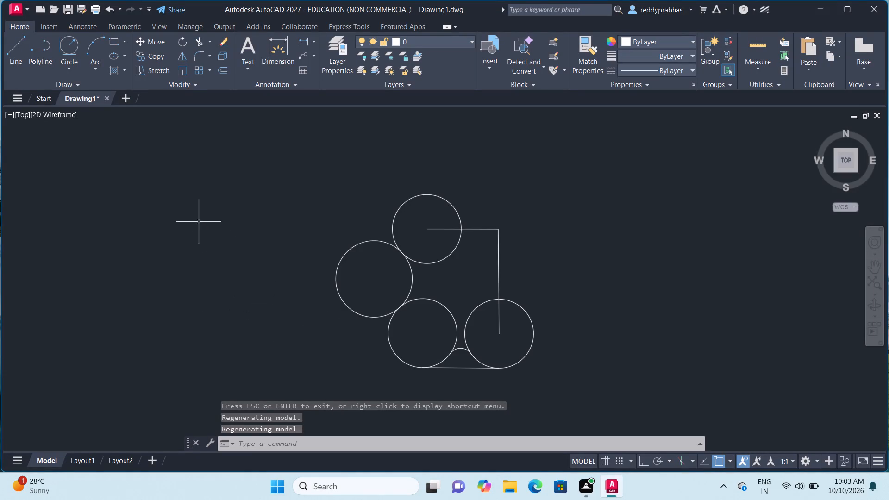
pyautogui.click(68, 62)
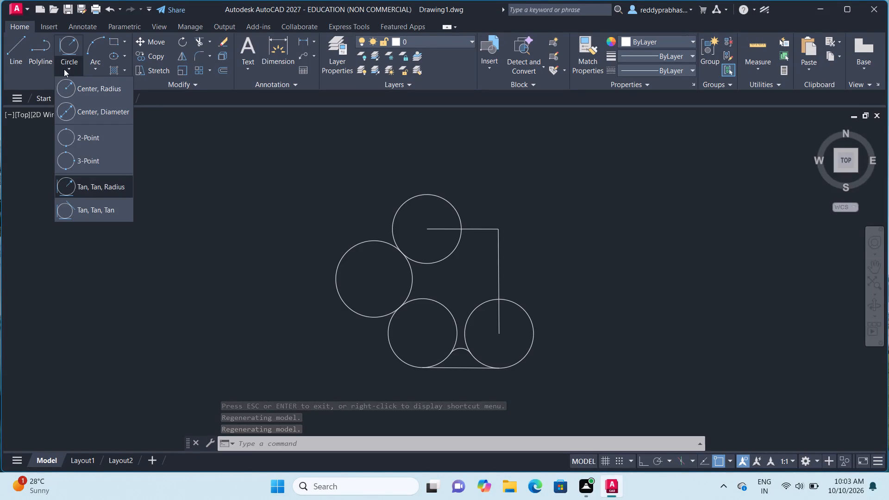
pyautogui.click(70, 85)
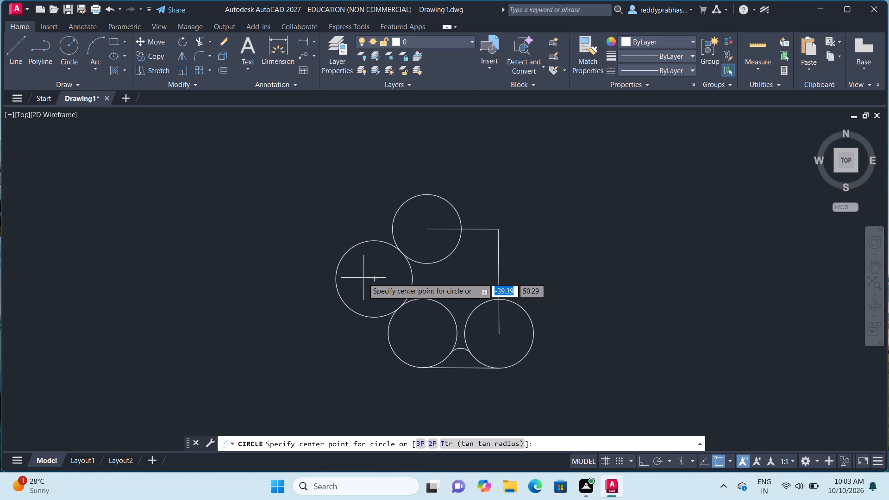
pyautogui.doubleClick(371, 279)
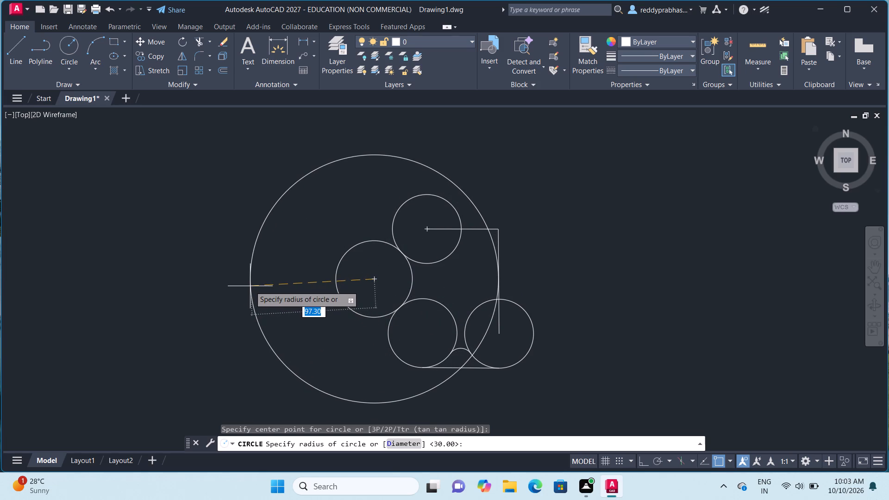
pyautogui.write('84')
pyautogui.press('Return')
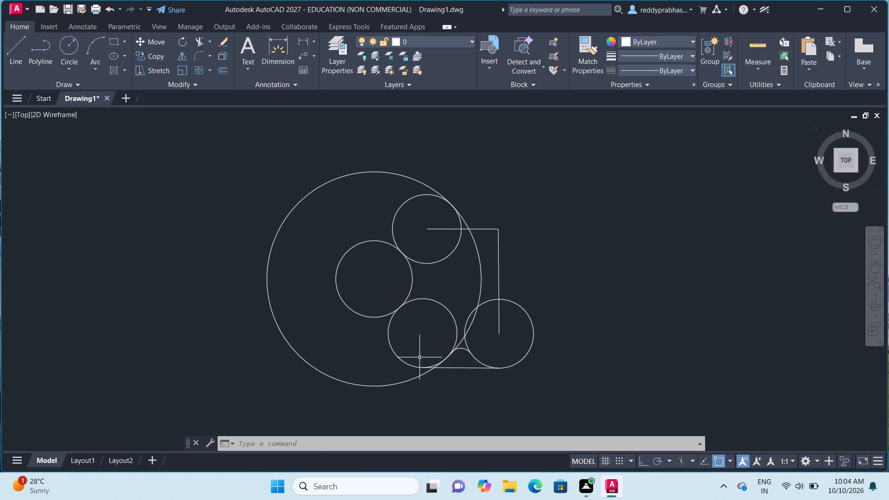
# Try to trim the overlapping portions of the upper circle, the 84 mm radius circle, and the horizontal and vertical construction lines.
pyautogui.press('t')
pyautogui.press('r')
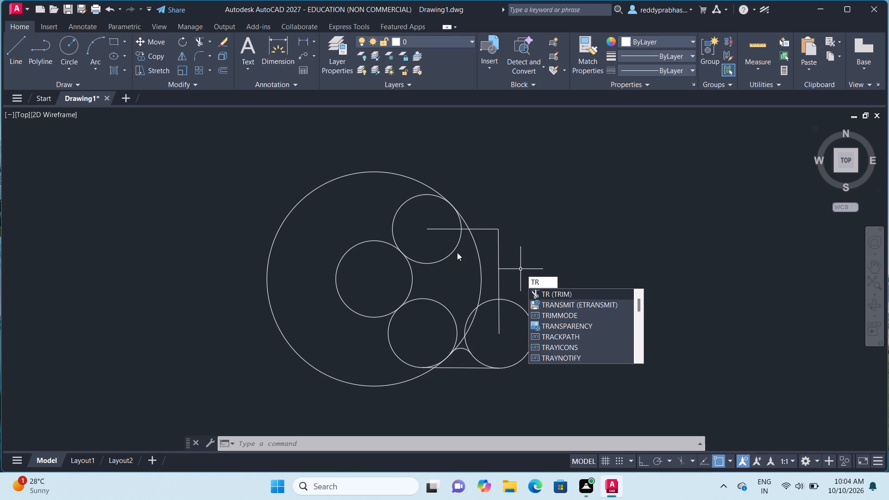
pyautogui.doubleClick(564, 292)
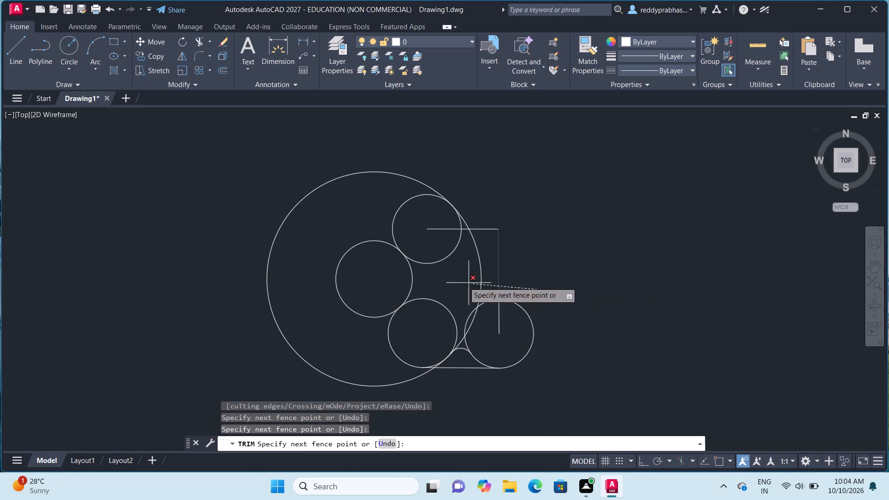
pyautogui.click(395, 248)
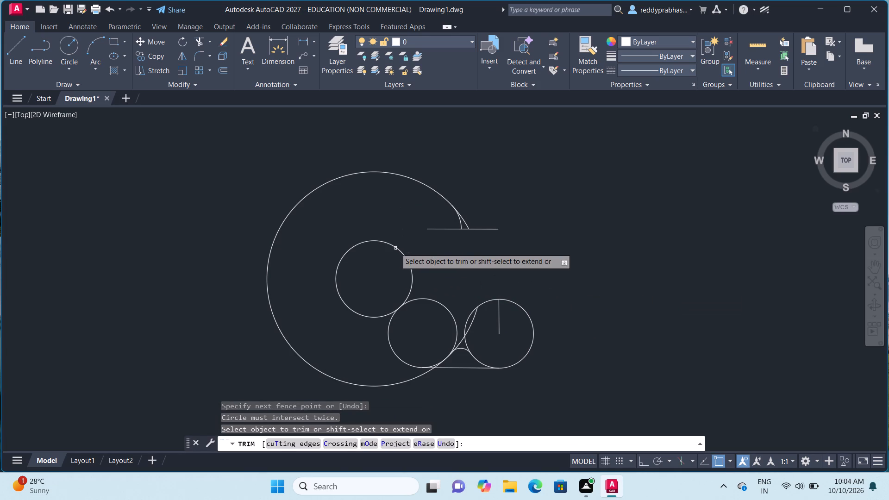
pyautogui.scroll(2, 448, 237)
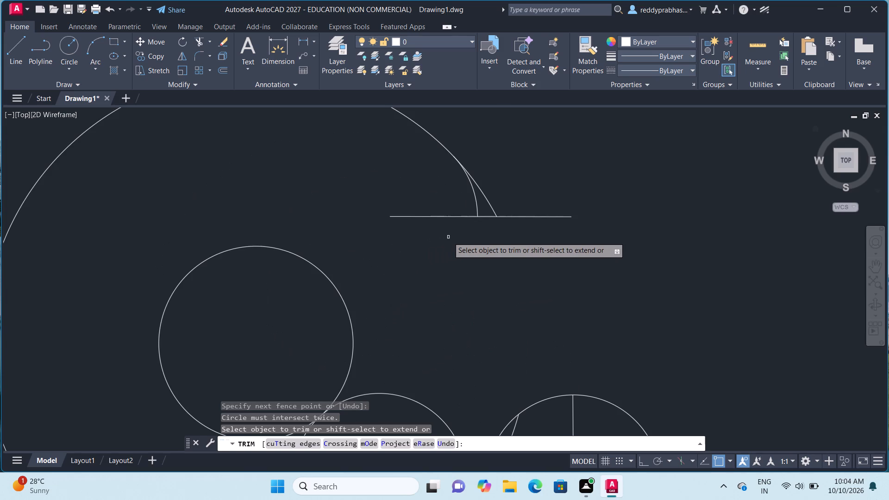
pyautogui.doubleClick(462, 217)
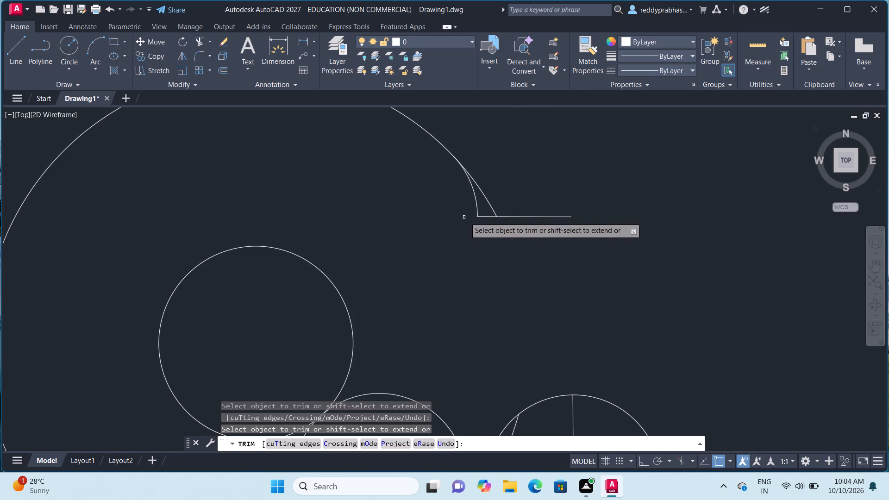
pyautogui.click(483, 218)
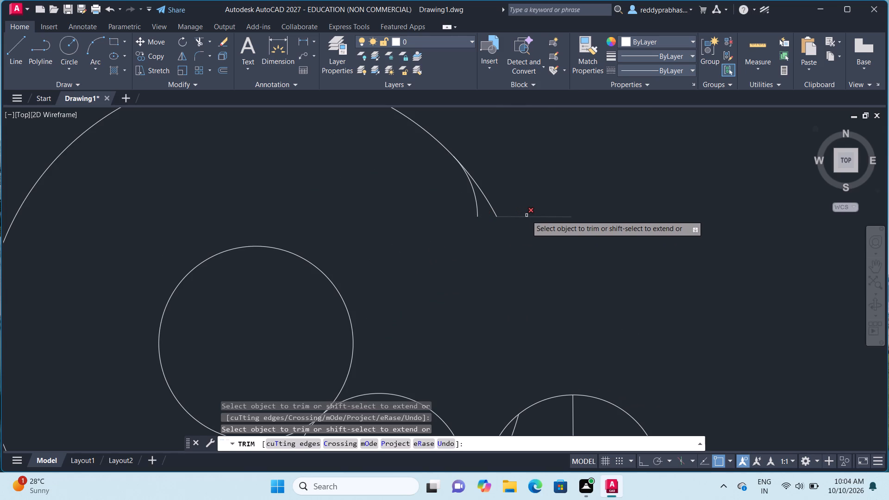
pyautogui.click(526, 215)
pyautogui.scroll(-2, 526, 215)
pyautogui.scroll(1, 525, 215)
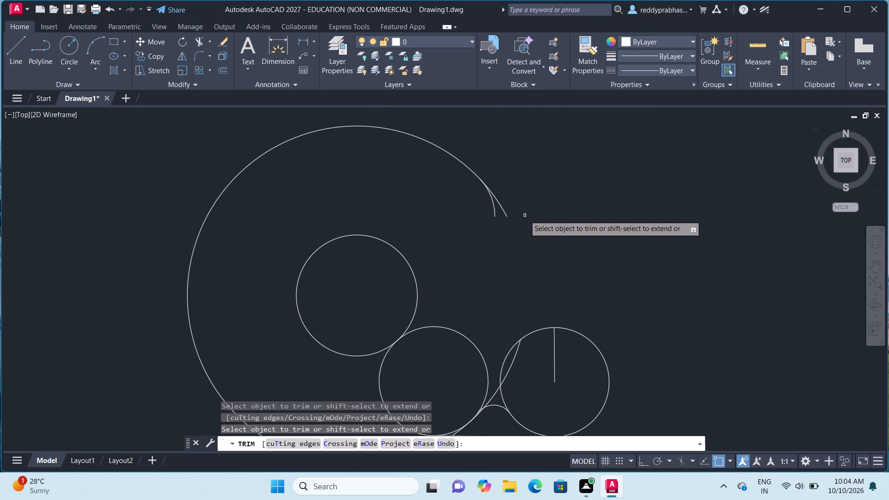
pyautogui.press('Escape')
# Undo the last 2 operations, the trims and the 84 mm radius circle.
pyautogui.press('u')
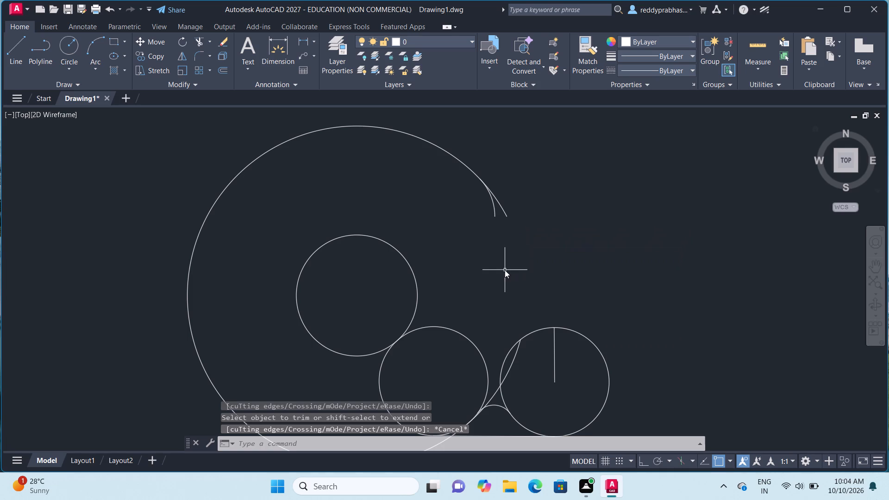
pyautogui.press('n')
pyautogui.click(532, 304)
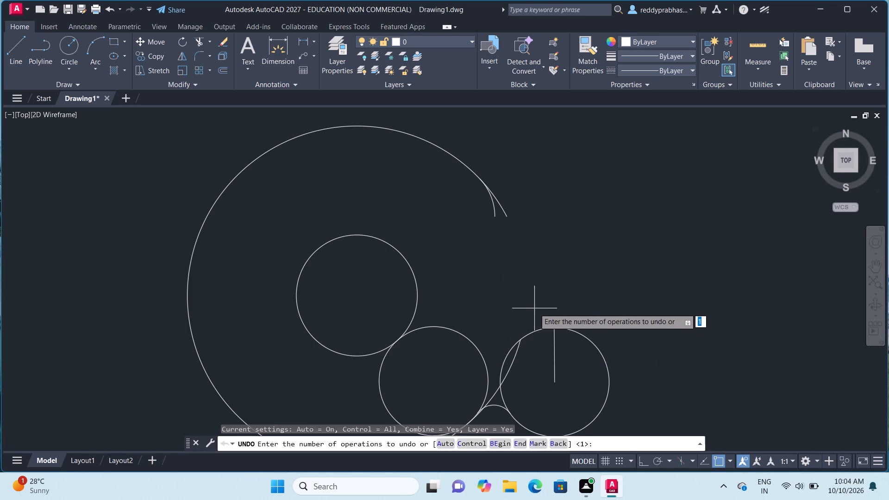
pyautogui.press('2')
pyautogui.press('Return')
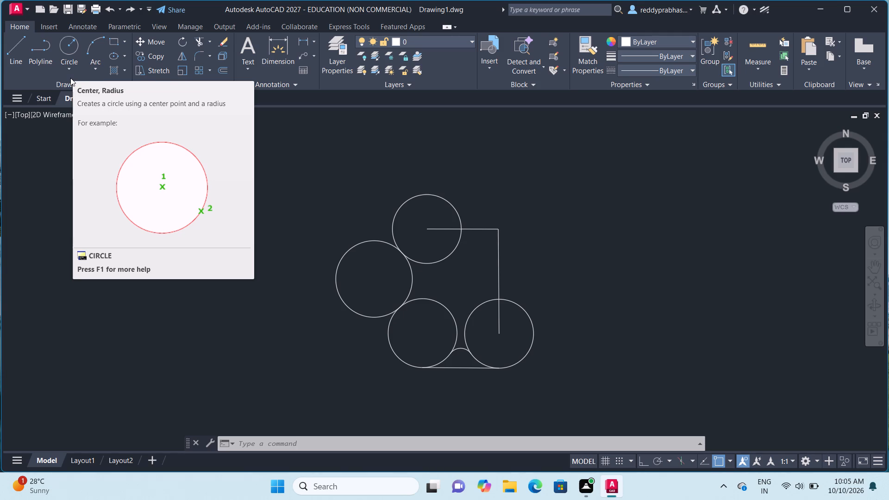
# Draw a circle of radius 84 mm centred on the centre of the 30 mm radius circle.
pyautogui.click(75, 62)
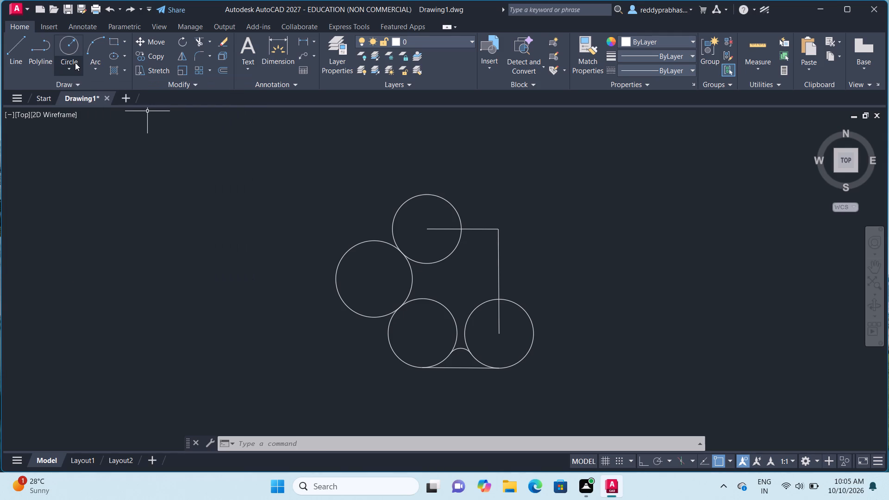
pyautogui.click(83, 85)
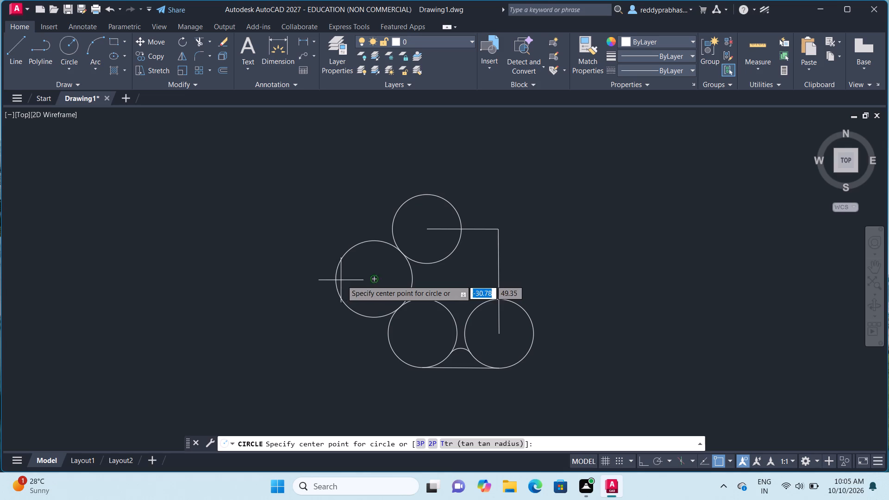
pyautogui.click(376, 279)
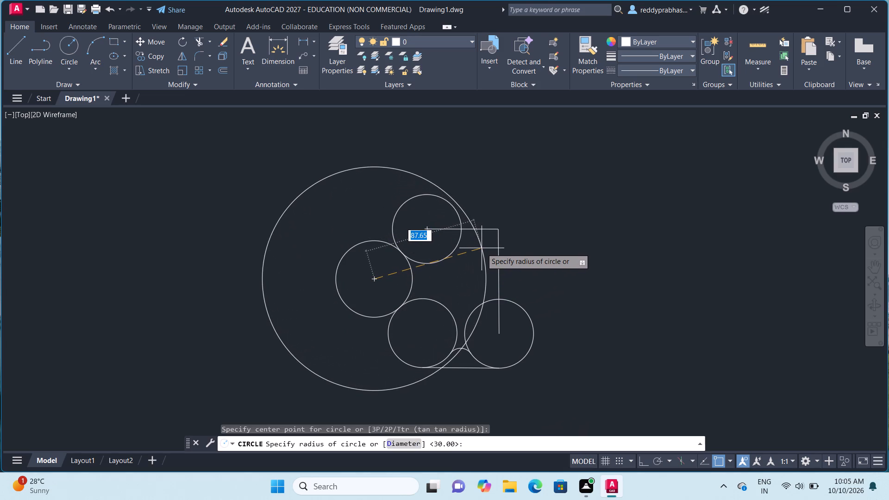
pyautogui.write('84')
pyautogui.press('Return')
pyautogui.press('Escape')
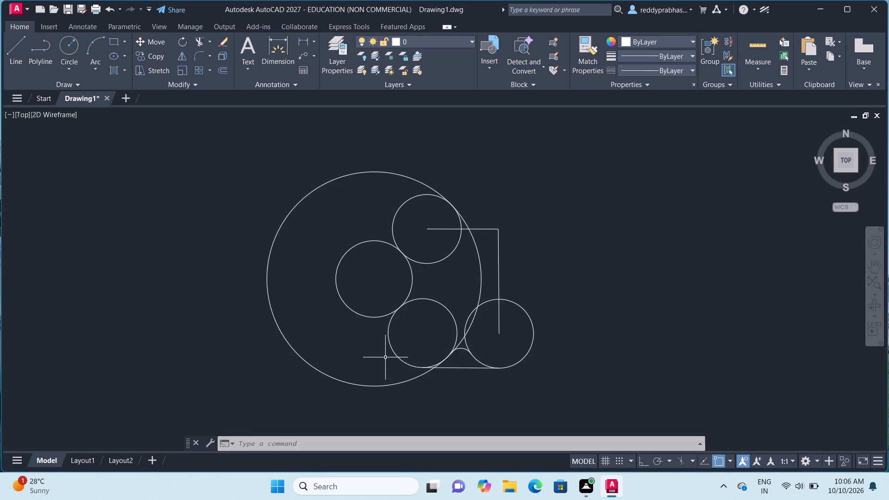
# Trim away the outer portions of the 30 mm and 84 mm radius circles, keeping their arcs between the upper and lower circles.
pyautogui.press('t')
pyautogui.press('r')
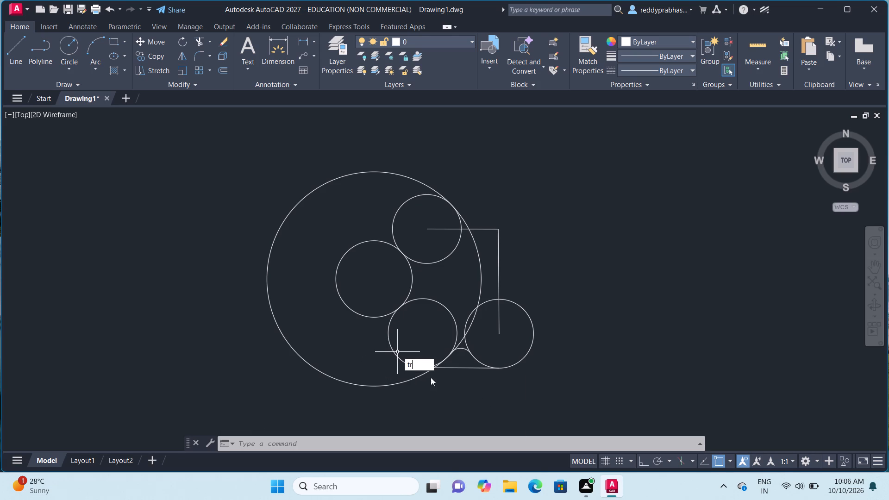
pyautogui.click(431, 377)
pyautogui.click(340, 300)
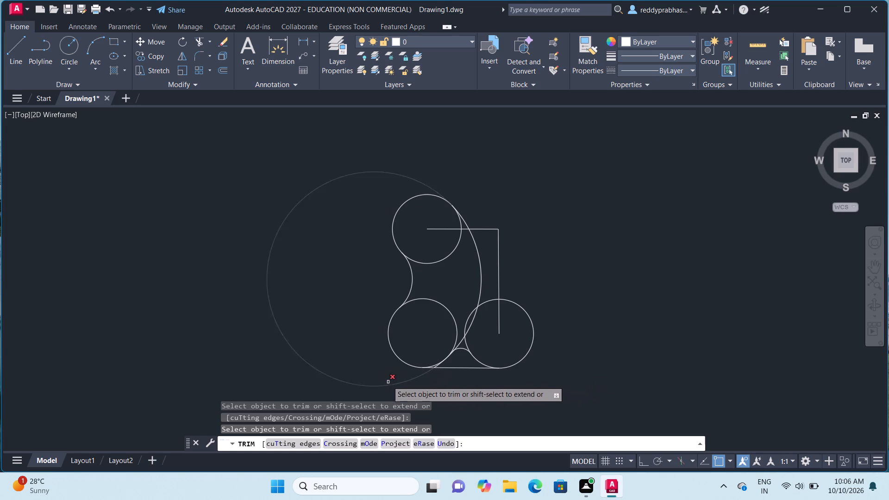
pyautogui.click(370, 385)
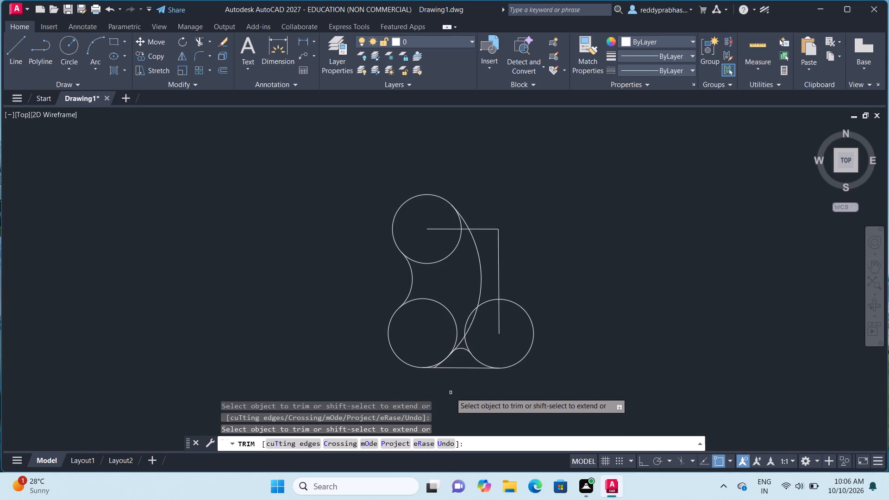
# Trim the lower end of the 84 mm radius arc from the bottom line up to its upper crossing with the lower-right circle.
pyautogui.scroll(2, 450, 393)
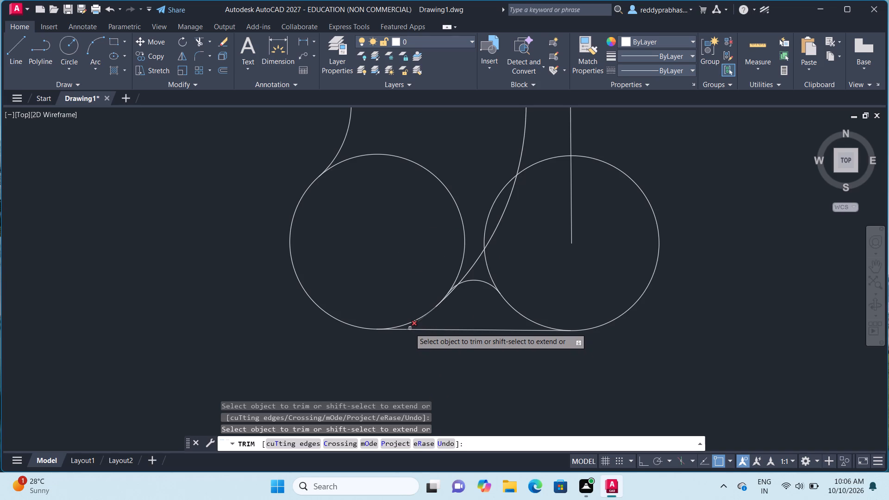
pyautogui.click(410, 326)
pyautogui.scroll(3, 448, 312)
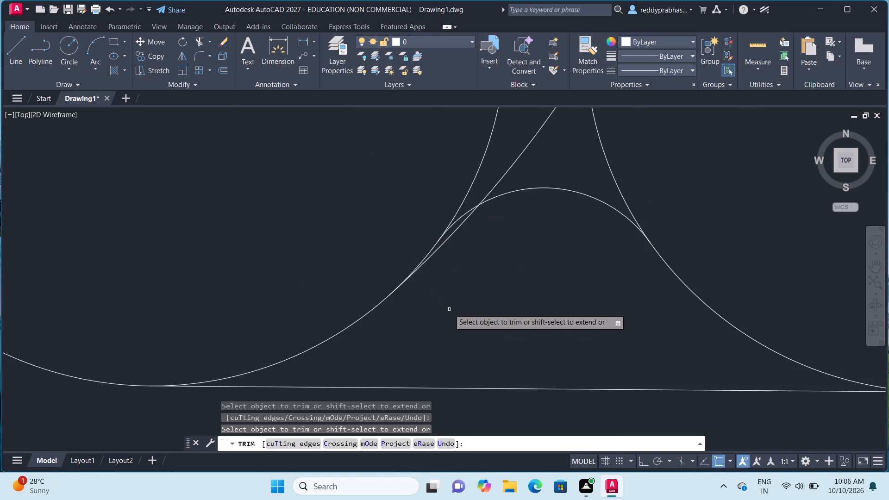
pyautogui.click(448, 239)
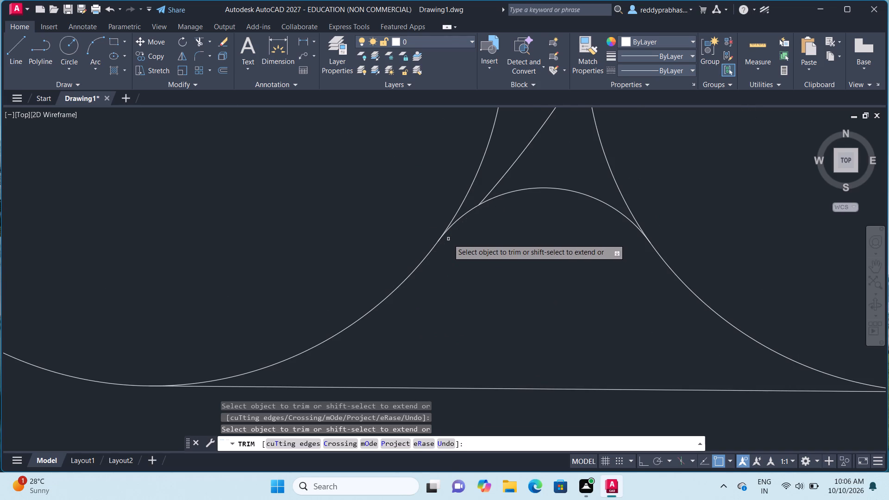
pyautogui.scroll(-2, 491, 257)
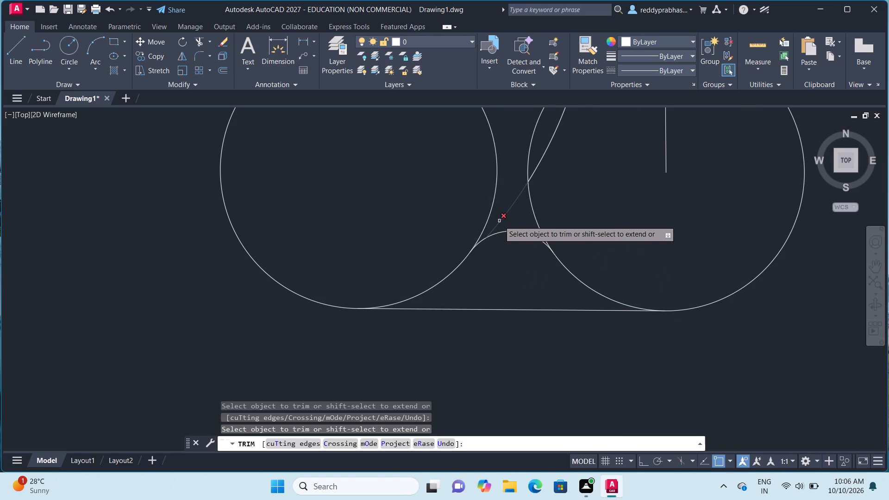
pyautogui.click(499, 221)
pyautogui.scroll(-2, 499, 221)
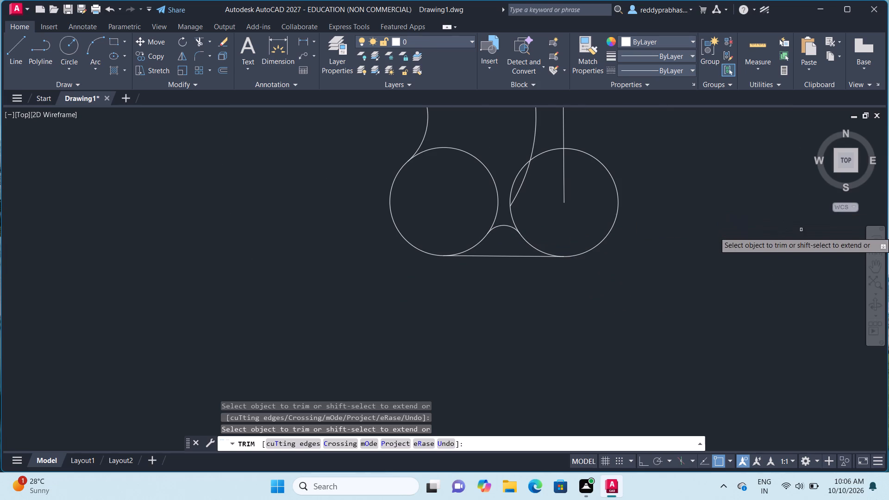
pyautogui.click(519, 191)
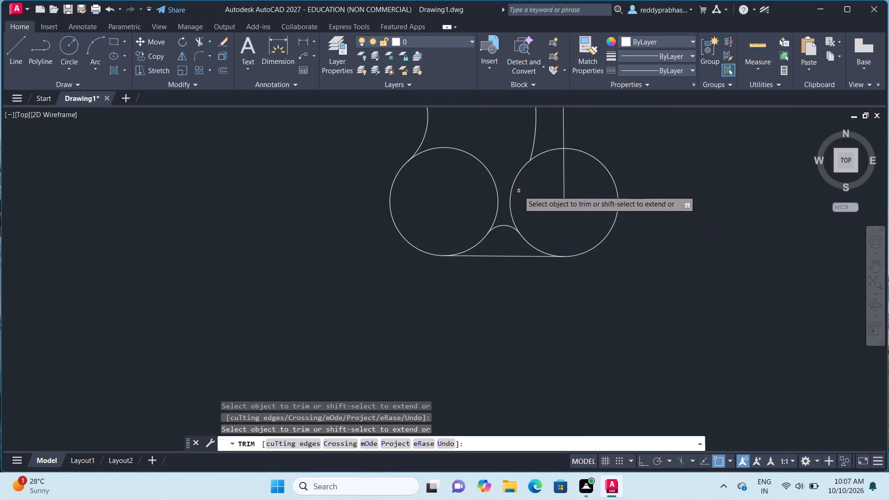
pyautogui.press('Escape')
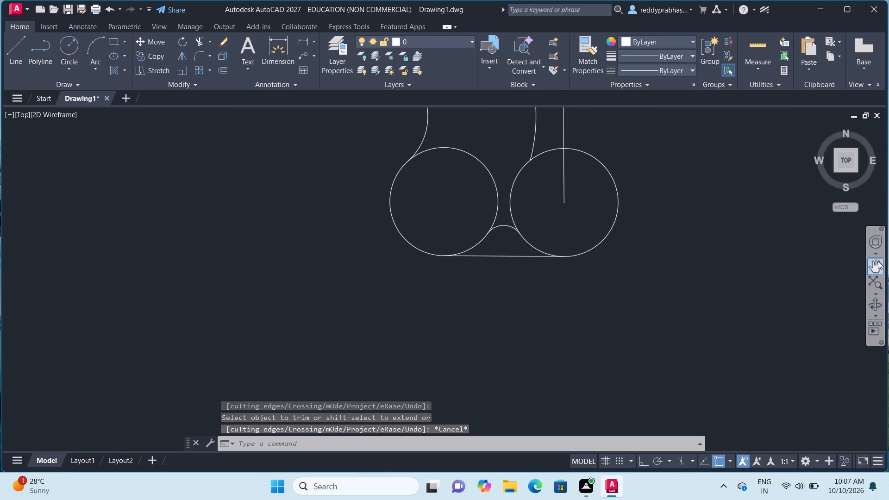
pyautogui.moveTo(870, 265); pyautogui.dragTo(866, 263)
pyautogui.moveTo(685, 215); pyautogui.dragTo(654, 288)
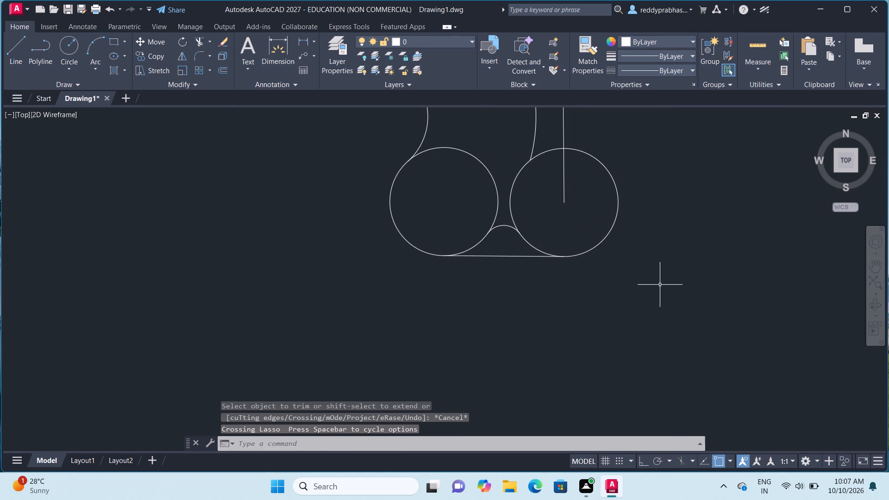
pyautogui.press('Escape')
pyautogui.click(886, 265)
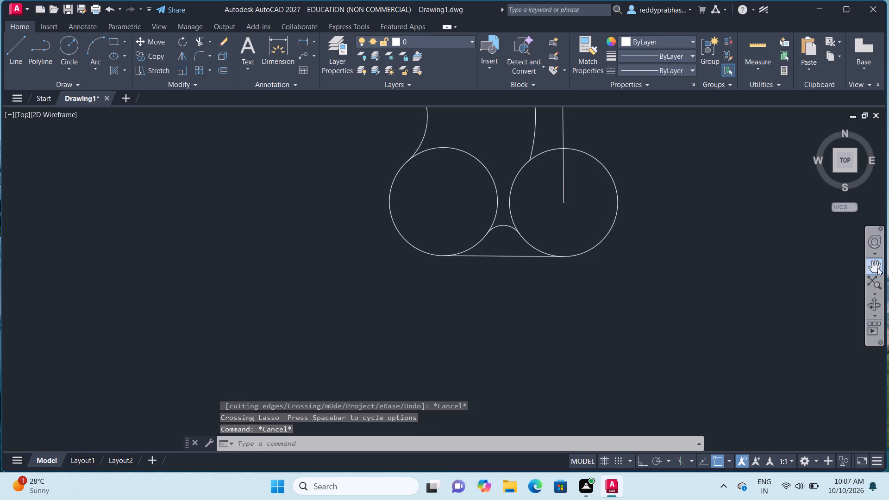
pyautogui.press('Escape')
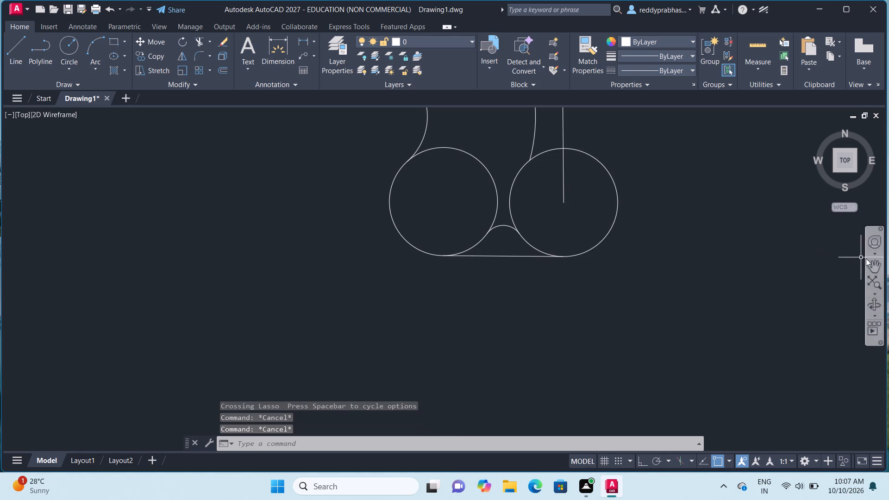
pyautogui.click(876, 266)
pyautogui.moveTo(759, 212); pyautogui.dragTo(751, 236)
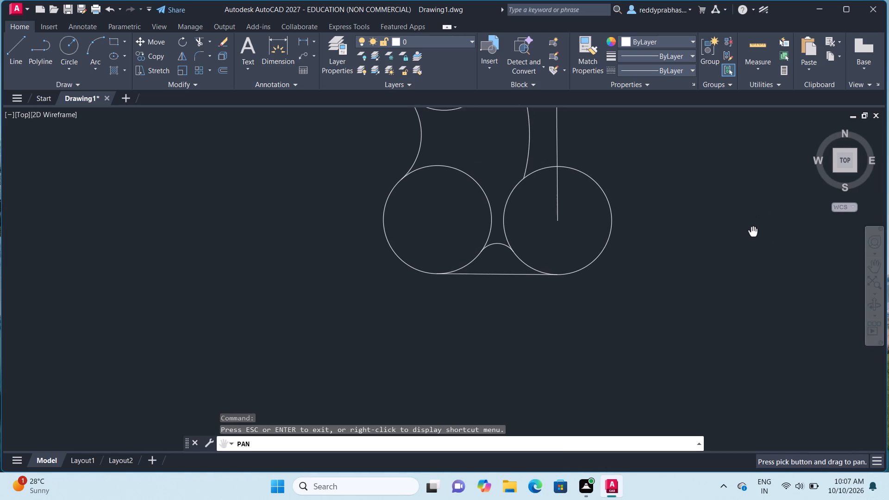
# Trim away the inner arcs of the two lower 27 mm radius circles between their connecting arcs.
pyautogui.moveTo(751, 236); pyautogui.dragTo(698, 362)
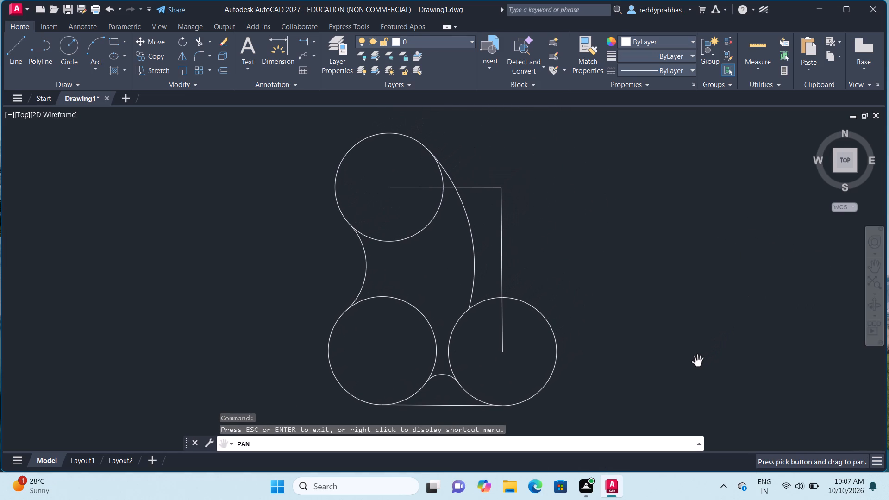
pyautogui.press('Escape')
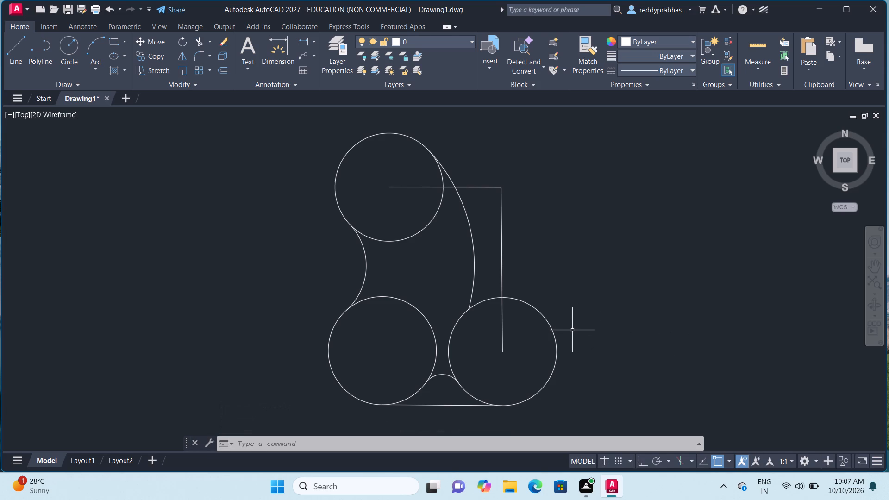
pyautogui.write('tr')
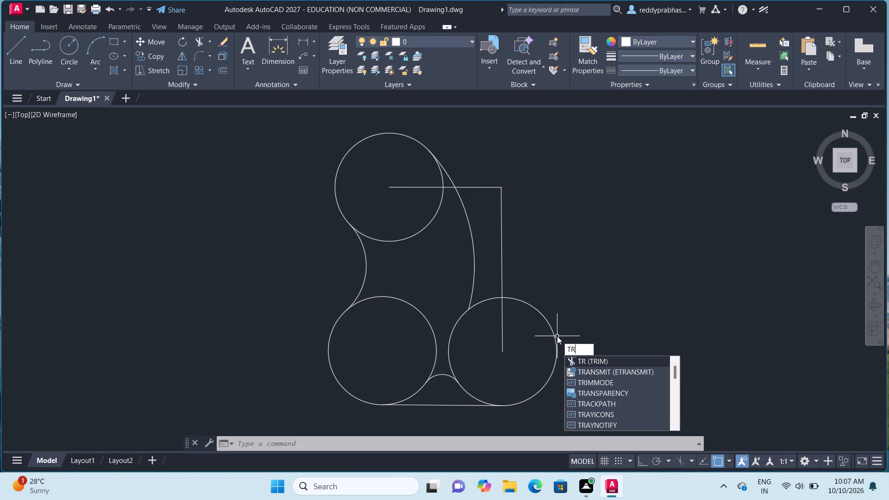
pyautogui.click(584, 359)
pyautogui.click(425, 320)
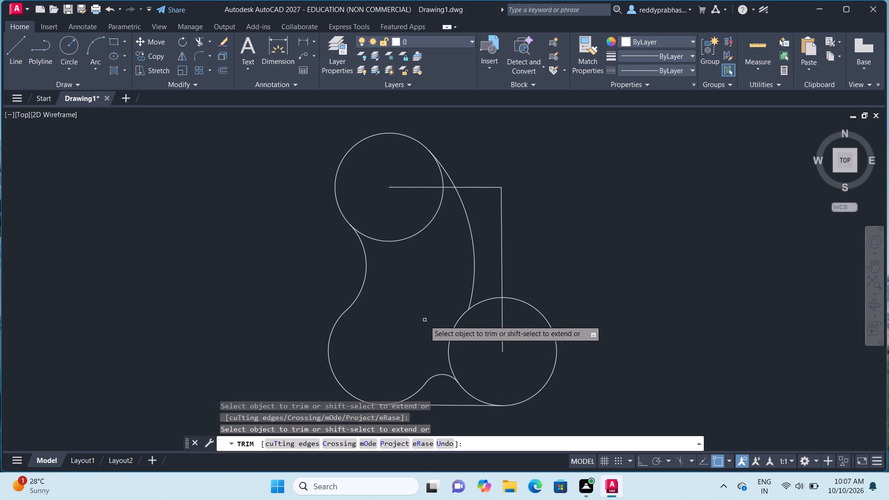
pyautogui.click(452, 337)
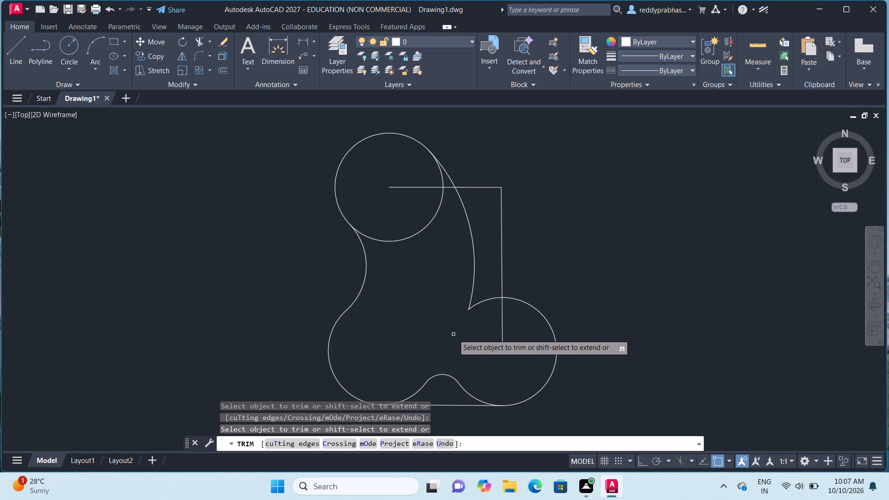
# Trim away the horizontal construction line and the upper circle's inner arc between the 30 mm and 84 mm radius arcs.
pyautogui.click(469, 187)
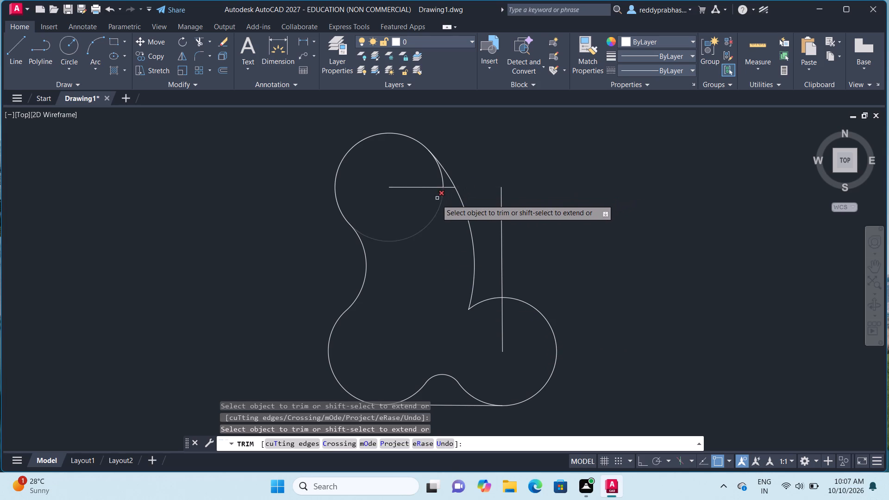
pyautogui.click(442, 204)
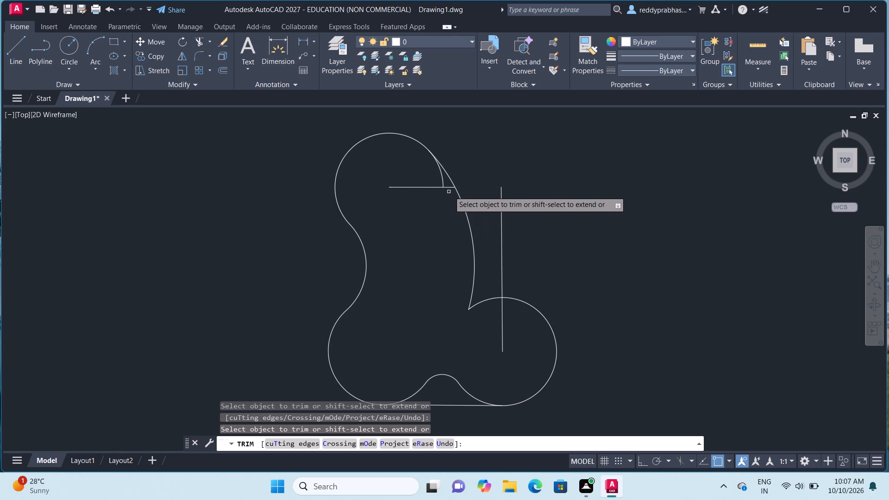
pyautogui.click(504, 235)
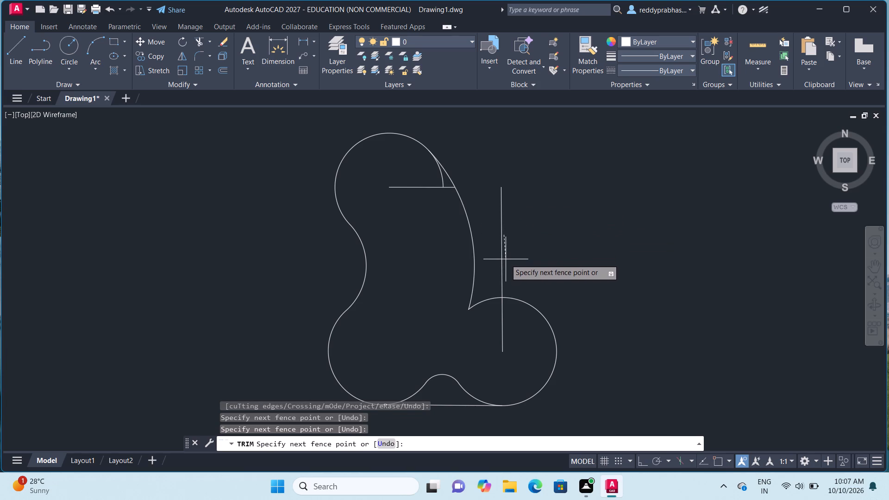
pyautogui.press('Escape')
pyautogui.write('tr')
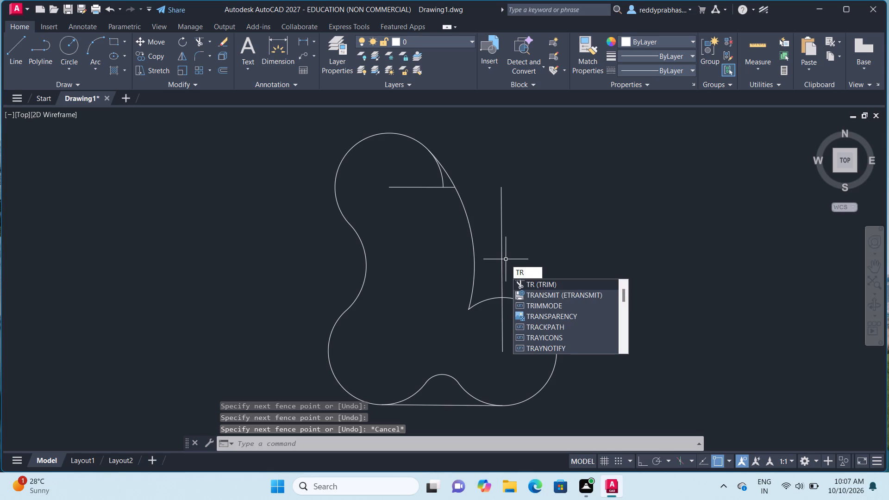
pyautogui.click(525, 285)
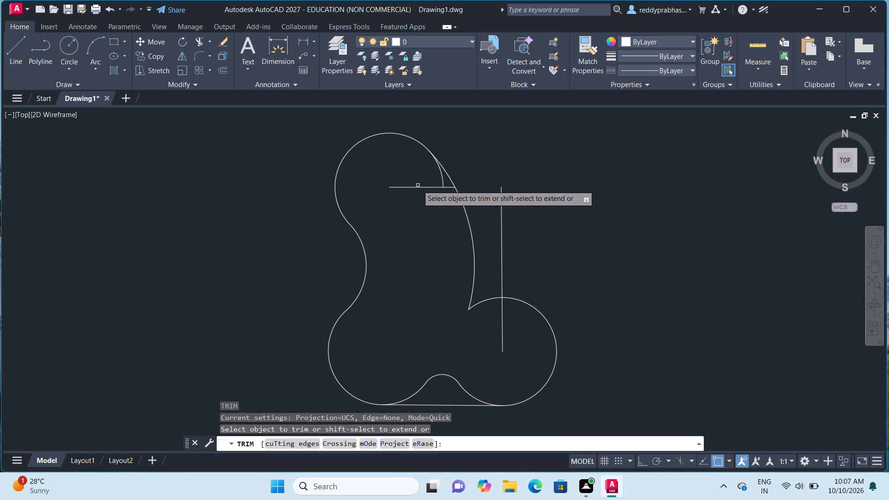
pyautogui.click(418, 187)
pyautogui.click(443, 181)
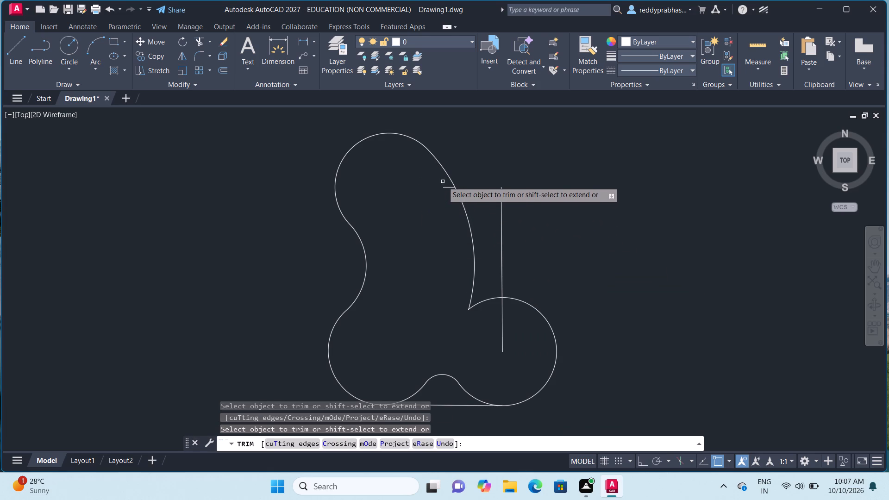
pyautogui.click(445, 189)
pyautogui.press('Escape')
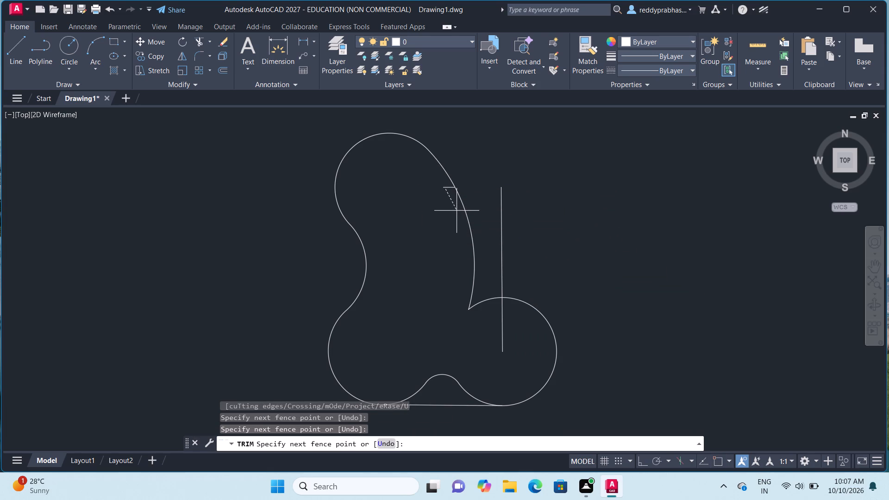
pyautogui.press('t')
pyautogui.press('r')
pyautogui.click(498, 252)
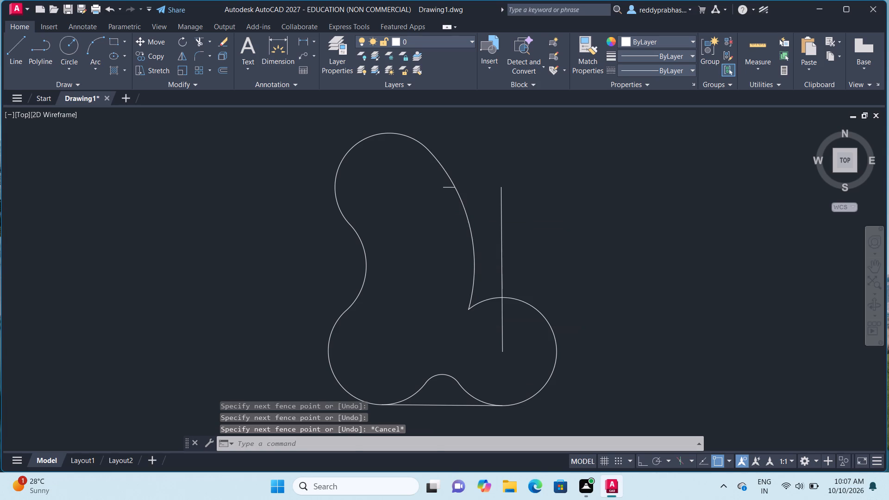
pyautogui.click(450, 186)
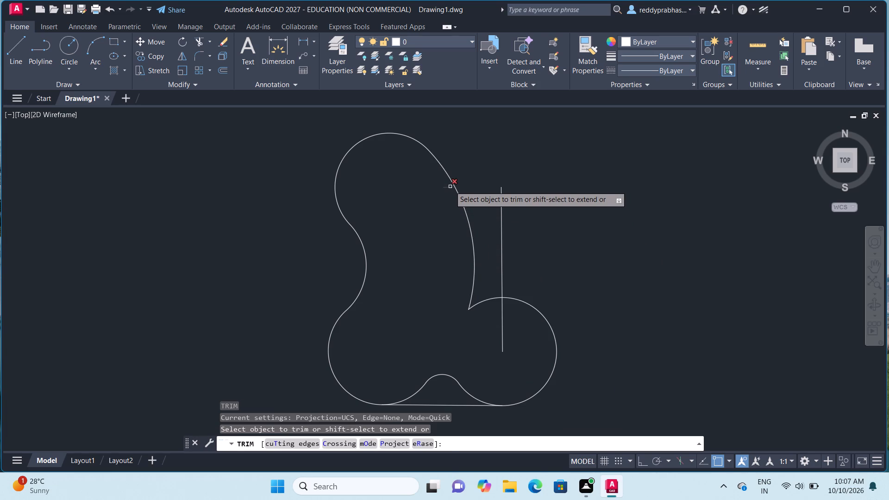
# Trim away the vertical construction line above and inside the lower-right circle.
pyautogui.click(502, 276)
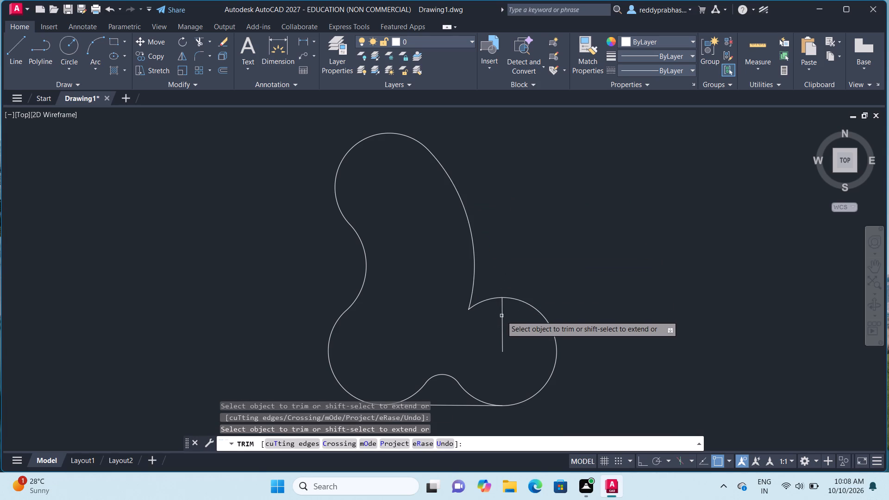
pyautogui.click(504, 316)
pyautogui.press('Escape')
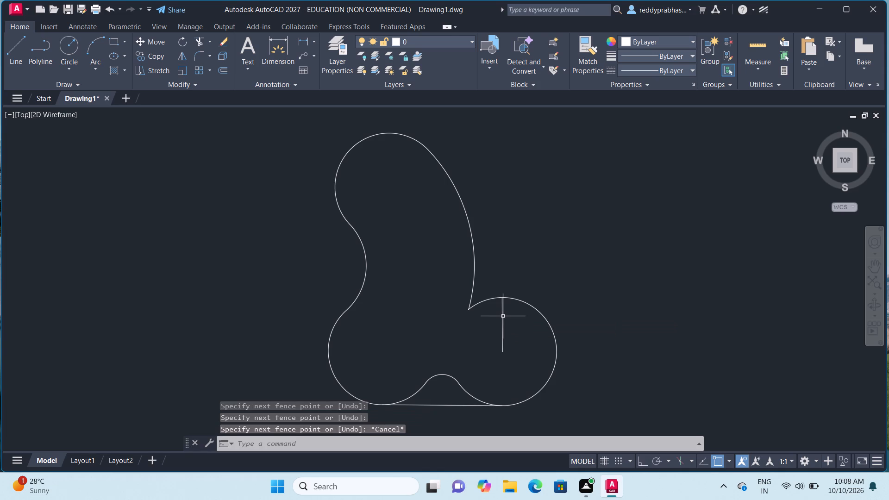
pyautogui.press('t')
pyautogui.press('r')
pyautogui.click(519, 336)
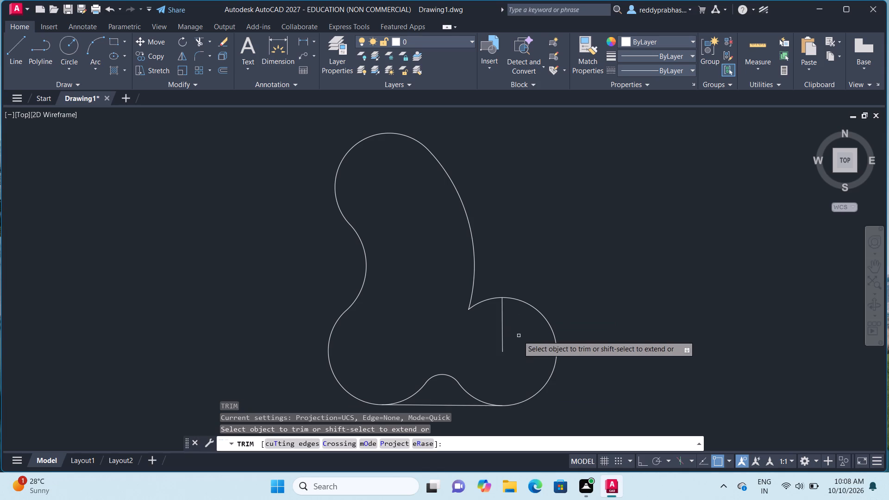
pyautogui.click(504, 340)
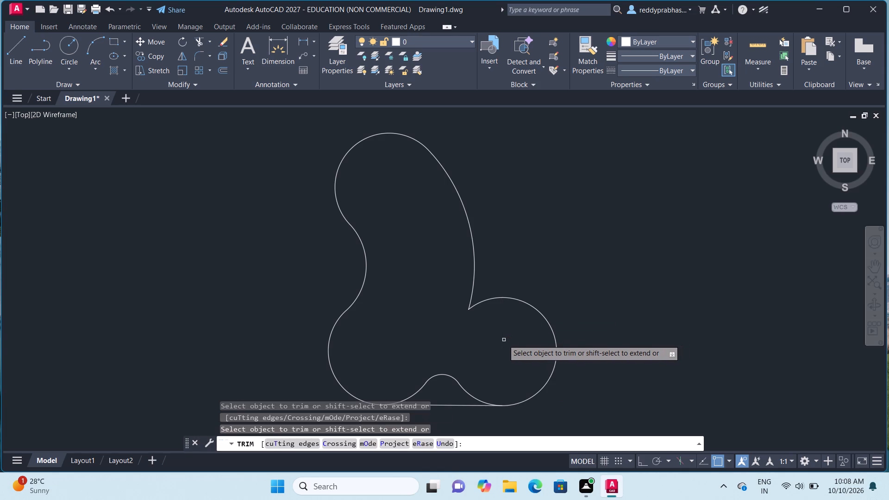
pyautogui.press('Escape')
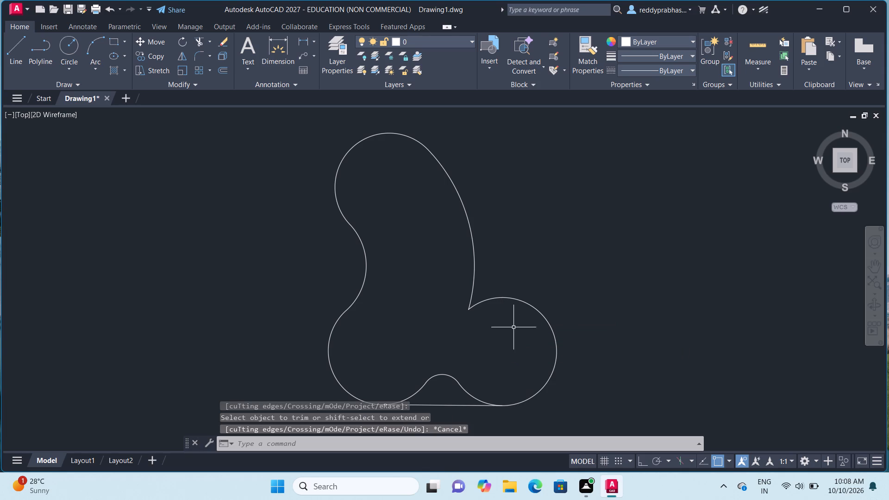
# Draw a circle of radius 10 mm tangent to the 84 mm radius arc and the top of the lower-right circle.
pyautogui.scroll(-2, 499, 329)
pyautogui.scroll(1, 492, 326)
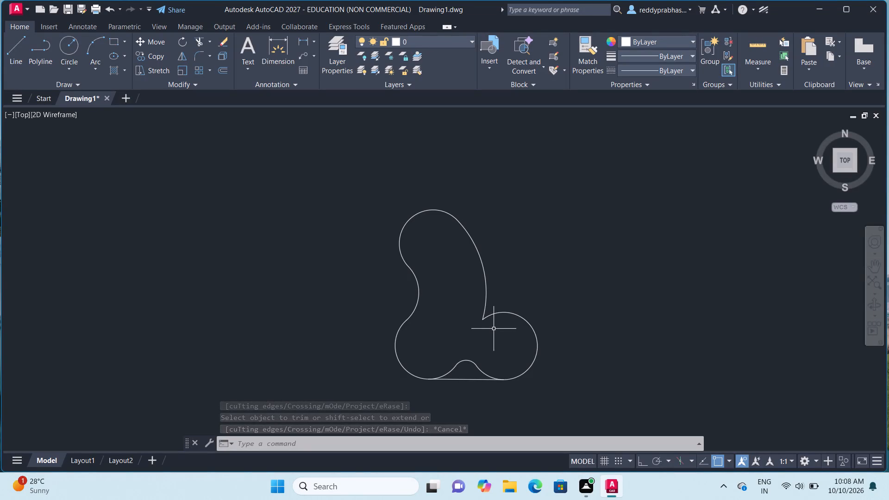
pyautogui.scroll(1, 494, 329)
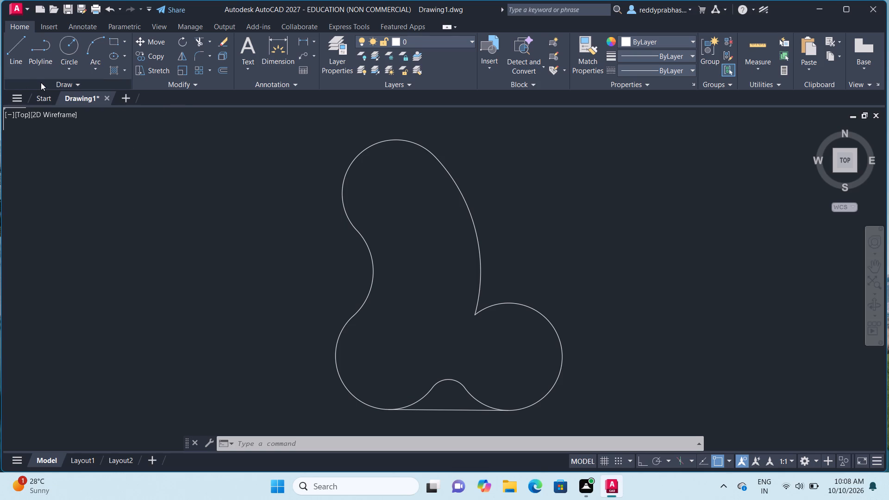
pyautogui.click(57, 72)
pyautogui.click(89, 182)
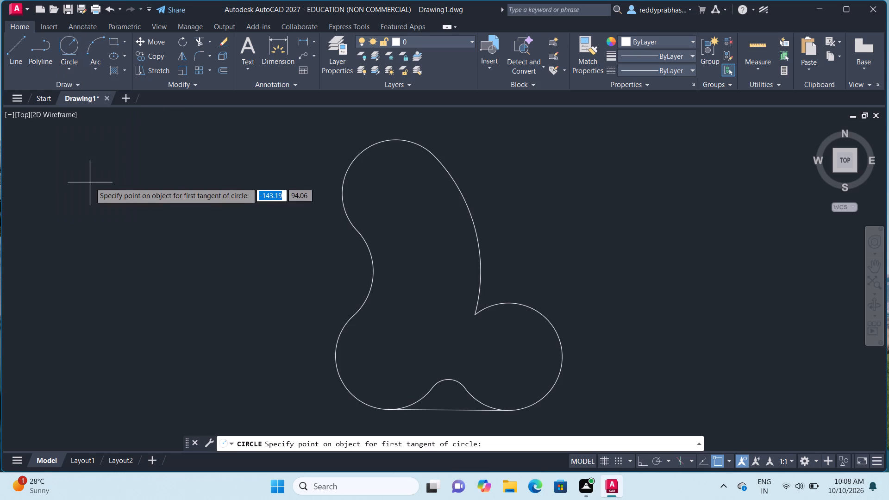
pyautogui.click(481, 281)
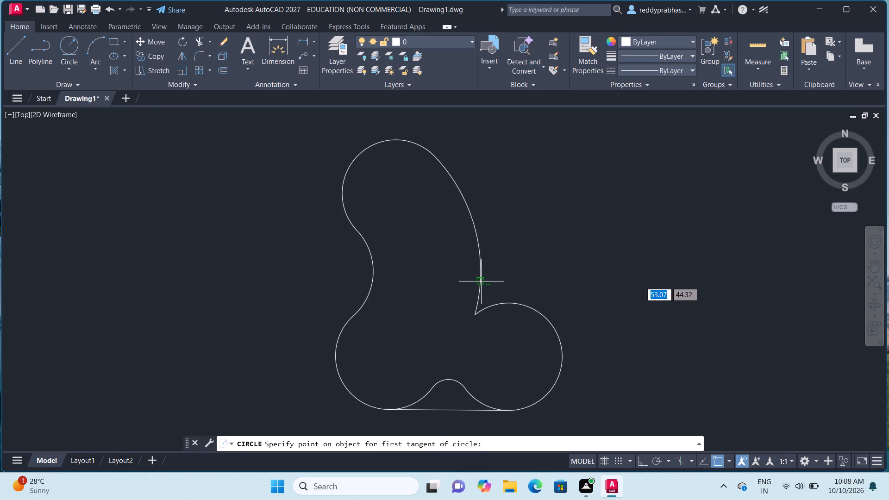
pyautogui.click(501, 305)
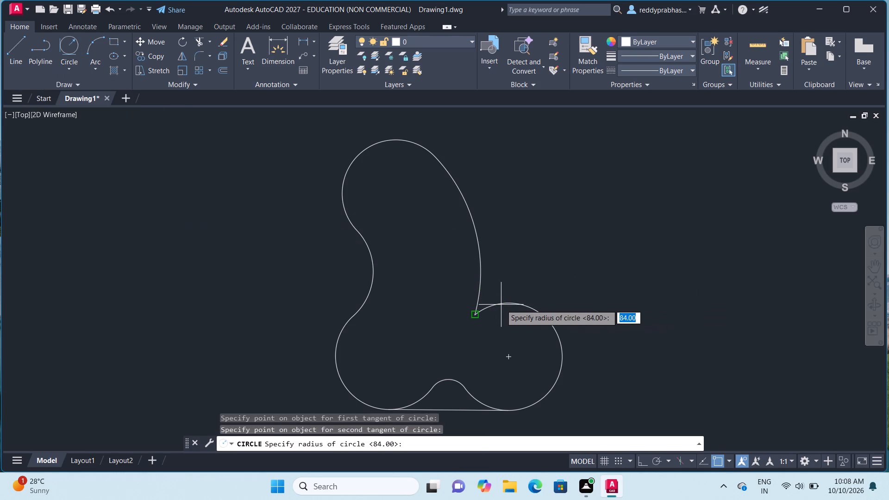
pyautogui.write('10')
pyautogui.press('Return')
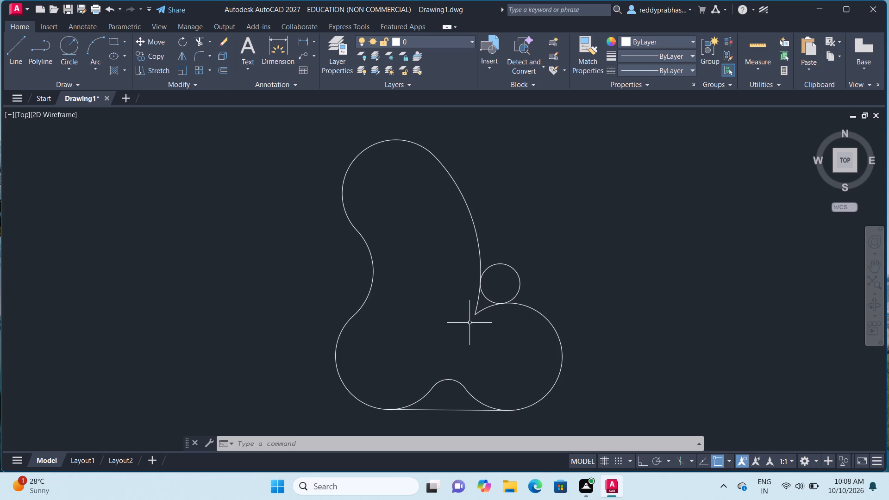
# Trim the 84 mm radius arc, the lower-right circle and the 10 mm radius circle, leaving a rounded inner corner.
pyautogui.write('tr')
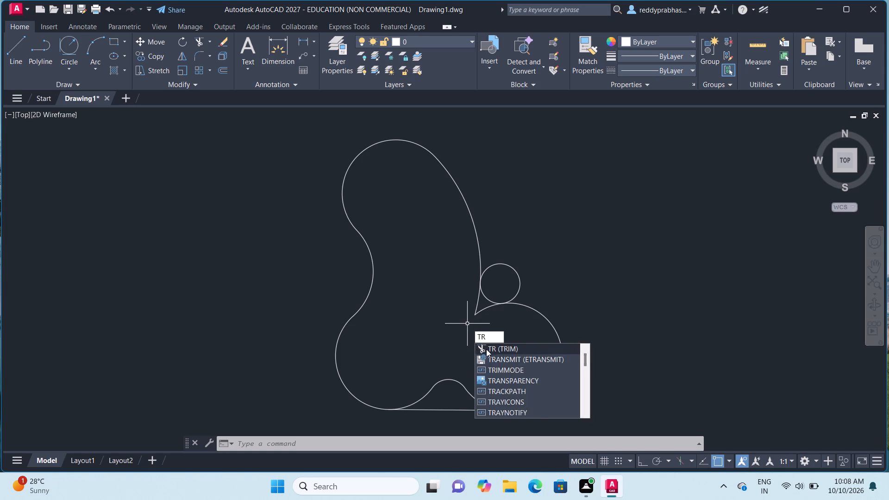
pyautogui.click(486, 349)
pyautogui.click(477, 305)
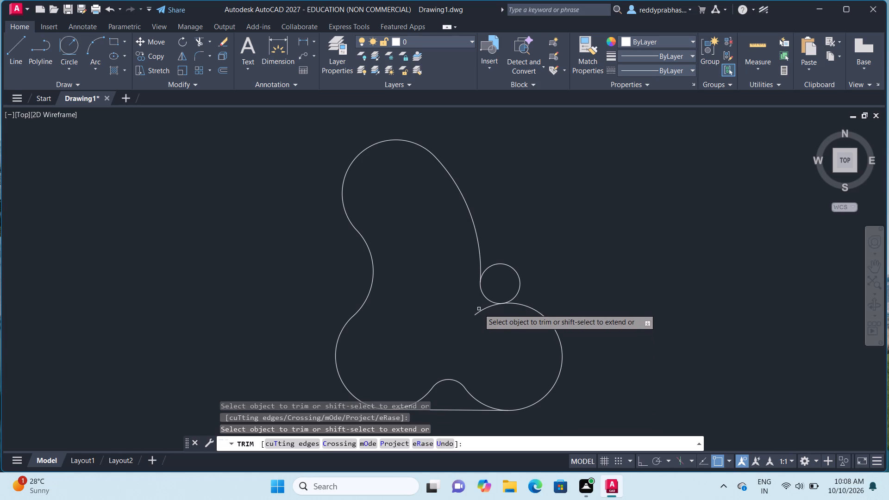
pyautogui.click(482, 311)
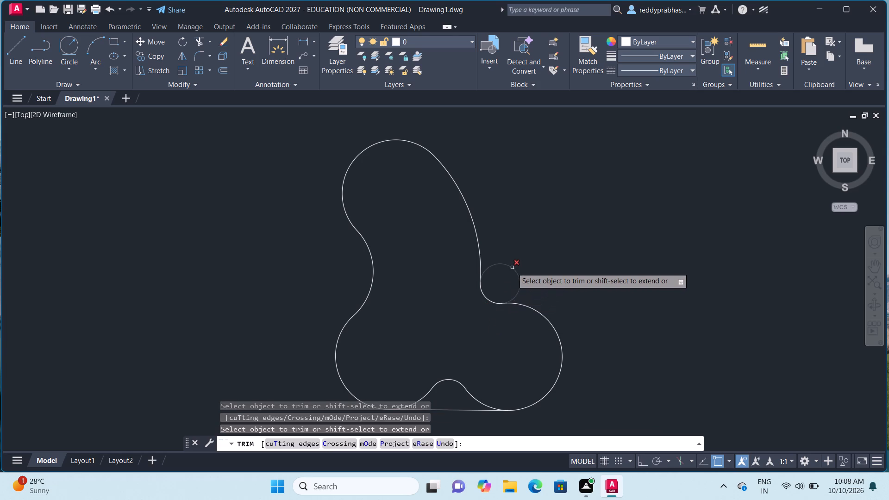
pyautogui.click(513, 267)
pyautogui.press('Escape')
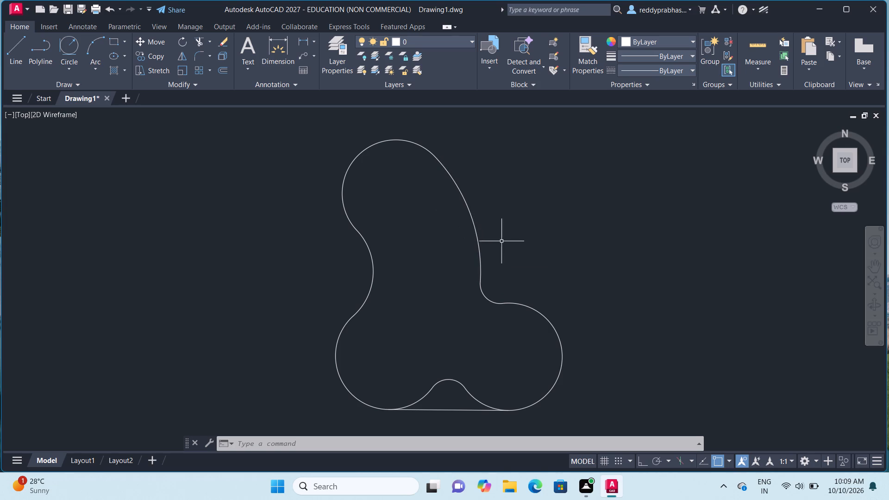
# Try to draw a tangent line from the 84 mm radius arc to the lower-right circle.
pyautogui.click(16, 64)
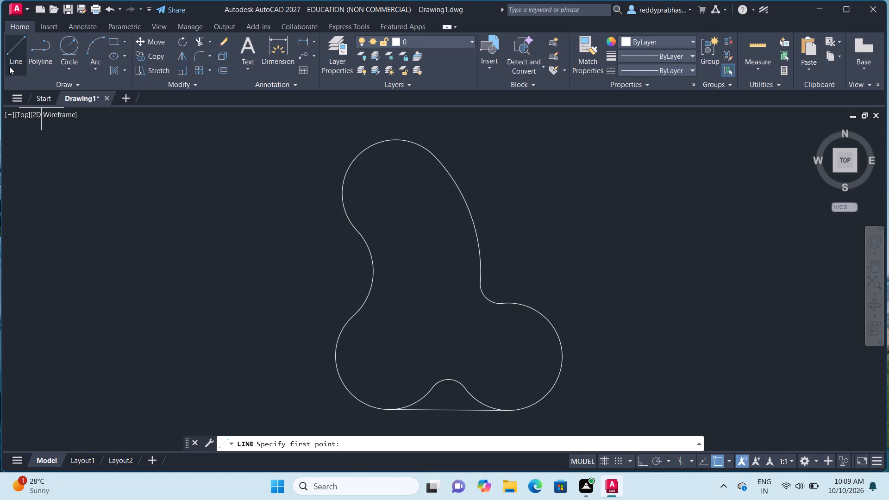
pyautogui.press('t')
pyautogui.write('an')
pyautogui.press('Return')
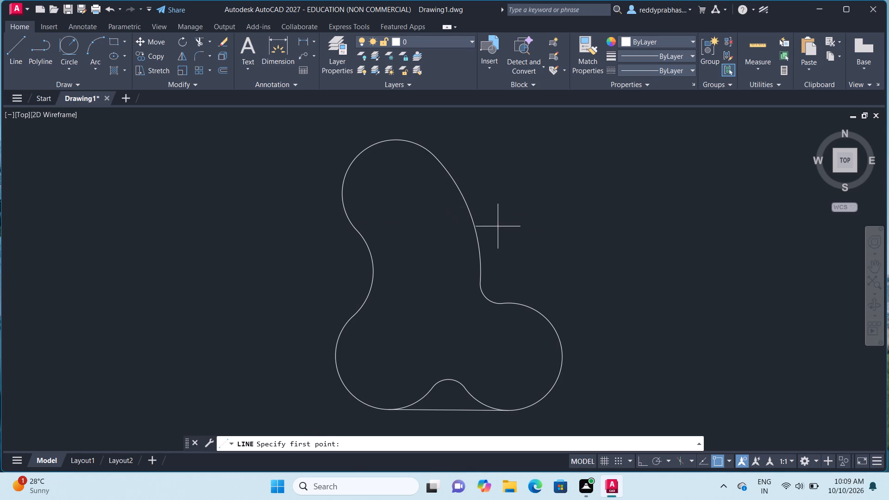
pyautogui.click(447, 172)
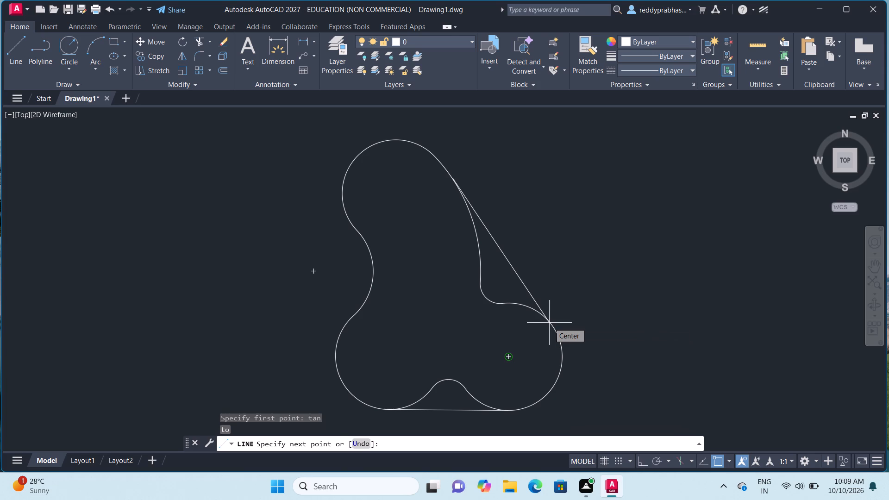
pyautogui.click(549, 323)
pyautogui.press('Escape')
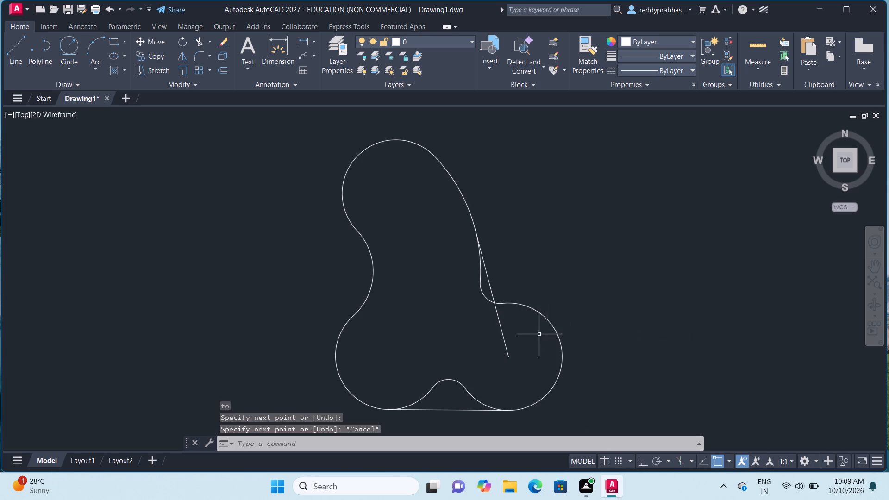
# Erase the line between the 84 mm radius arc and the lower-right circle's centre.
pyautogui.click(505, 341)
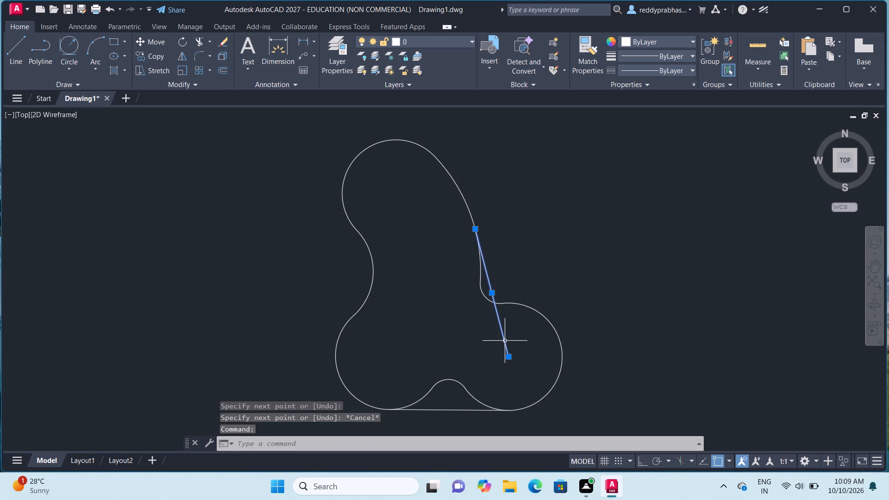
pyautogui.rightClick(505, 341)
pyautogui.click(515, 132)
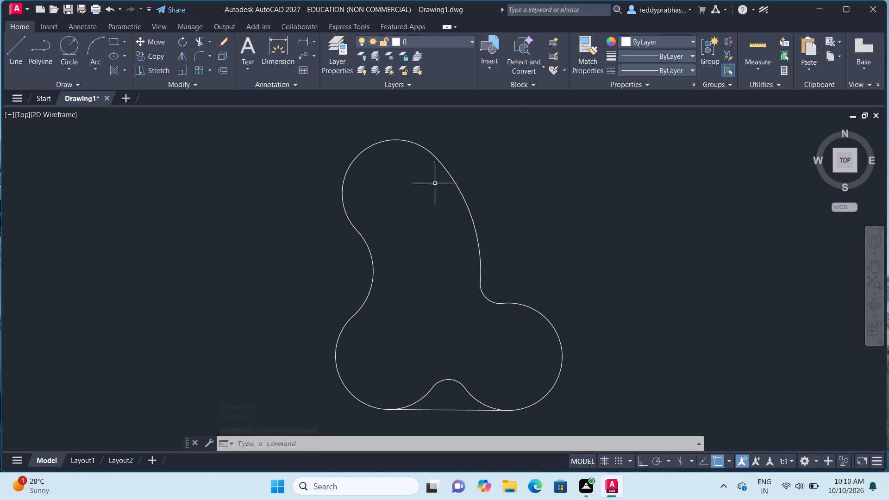
# Draw a line tangent to the 84 mm radius arc and to the upper edge of the lower-right circle.
pyautogui.click(16, 69)
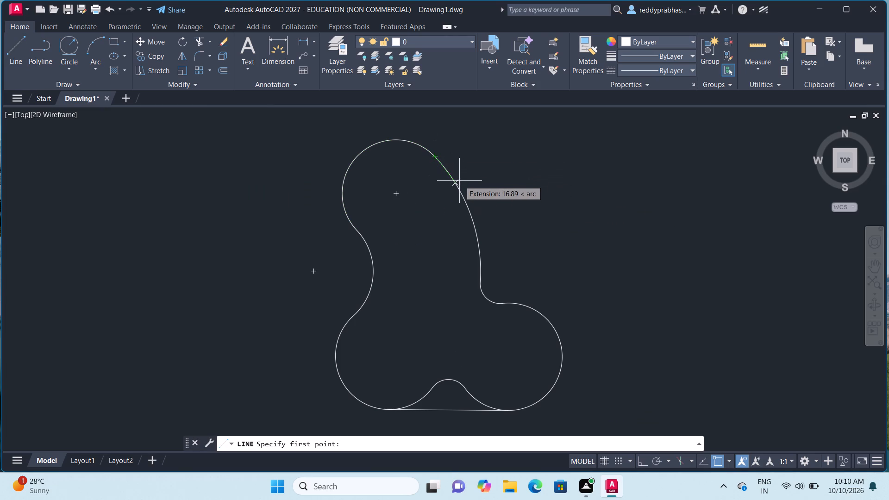
pyautogui.write('ta')
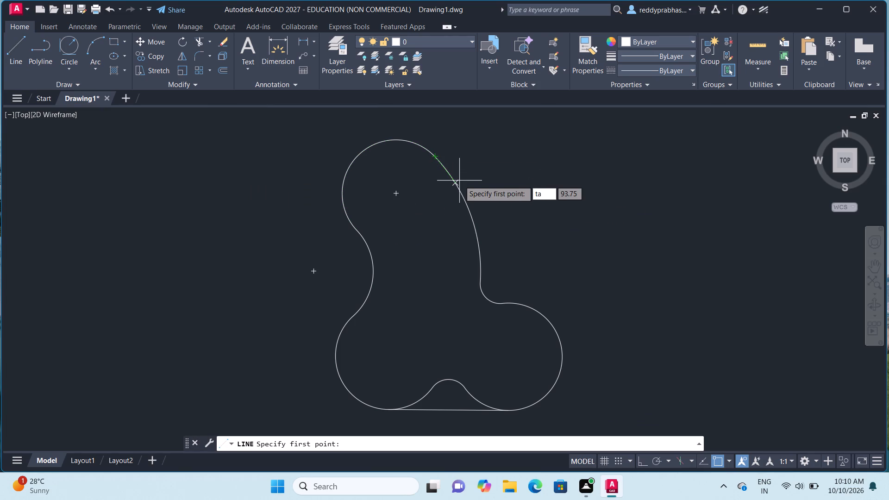
pyautogui.press('n')
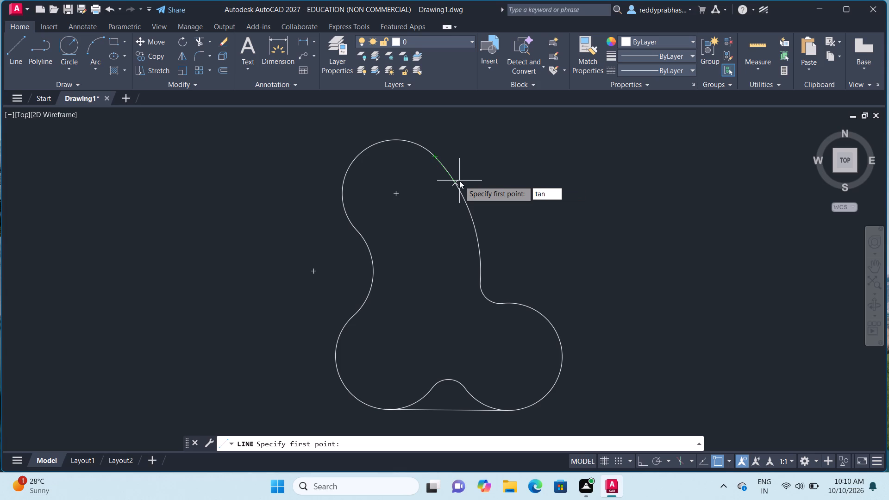
pyautogui.press('Return')
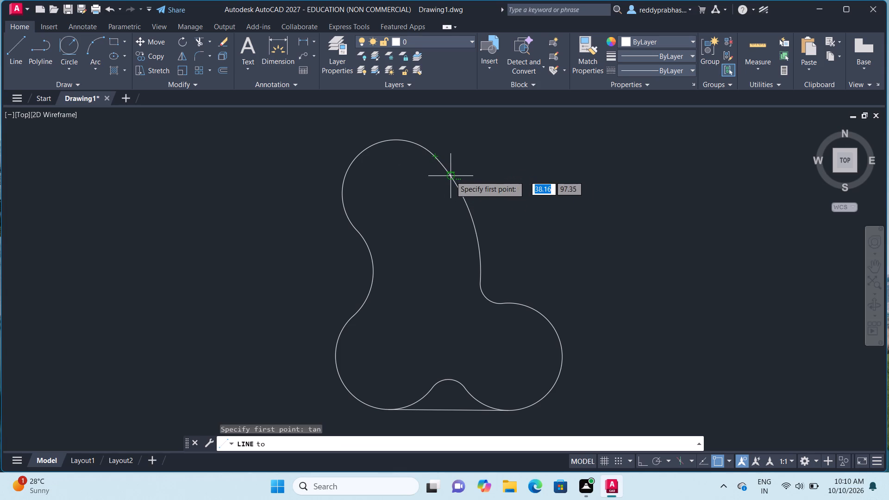
pyautogui.click(452, 179)
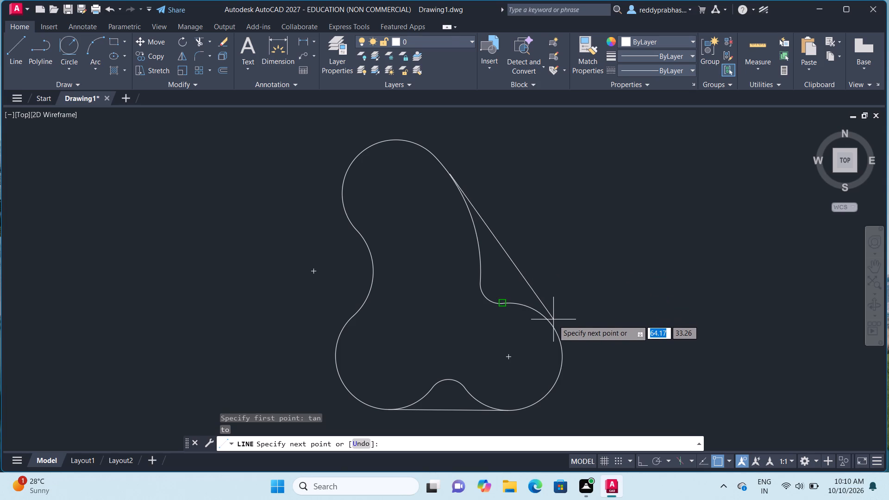
pyautogui.write('ta')
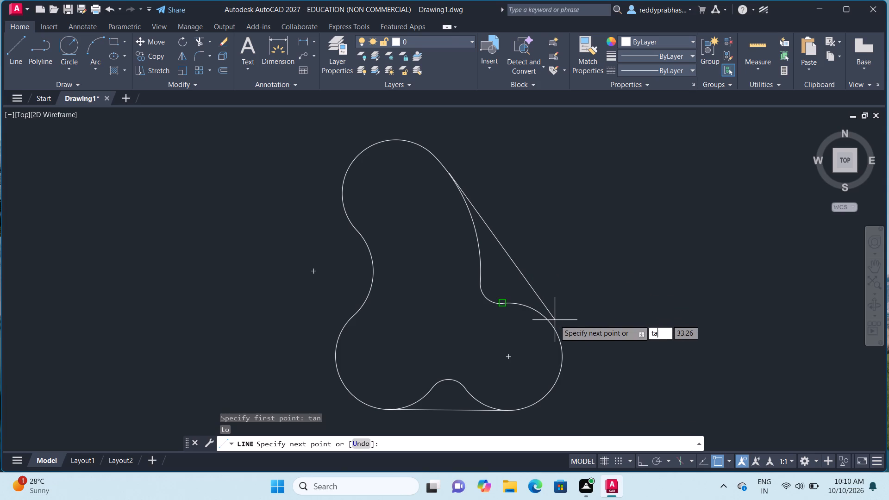
pyautogui.press('n')
pyautogui.press('Return')
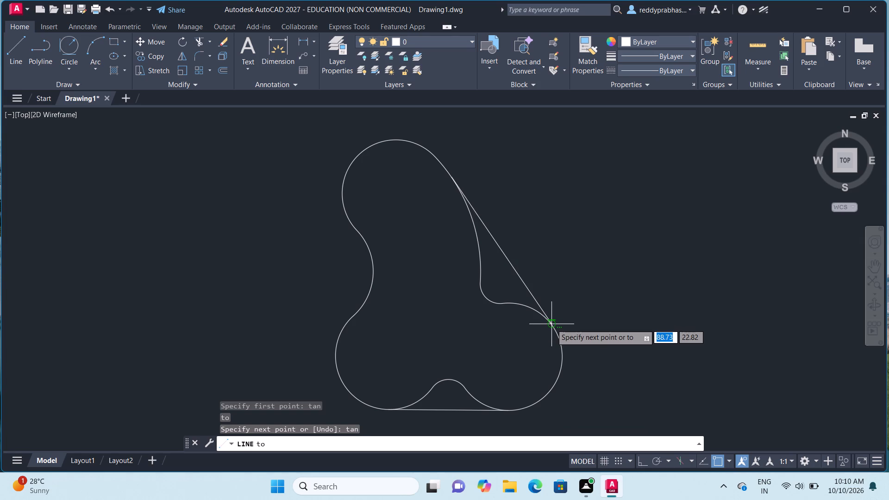
pyautogui.doubleClick(551, 324)
pyautogui.press('Escape')
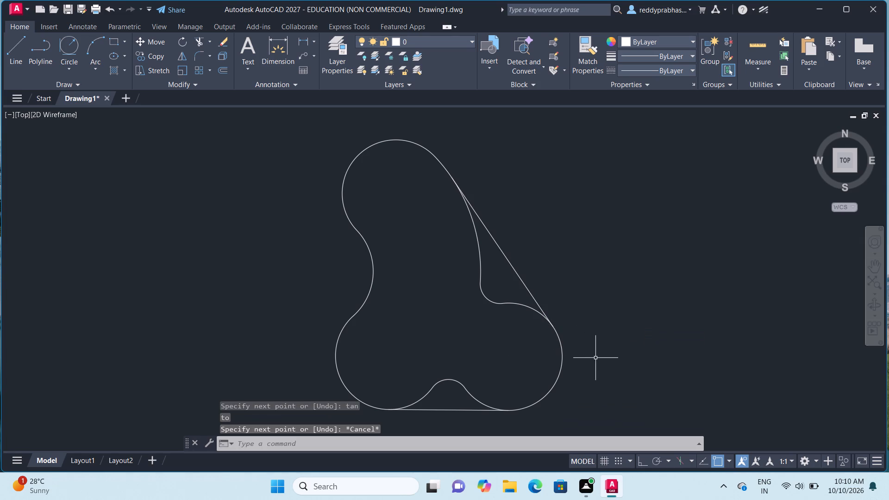
# Examine up close where the new tangent line meets the lower-right circle and the 84 mm radius arc.
pyautogui.scroll(4, 608, 323)
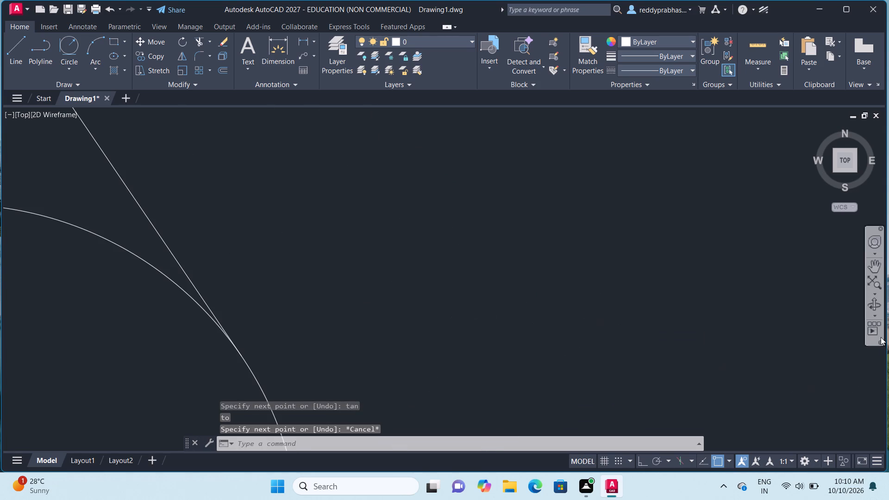
pyautogui.click(872, 262)
pyautogui.moveTo(646, 268); pyautogui.dragTo(776, 271)
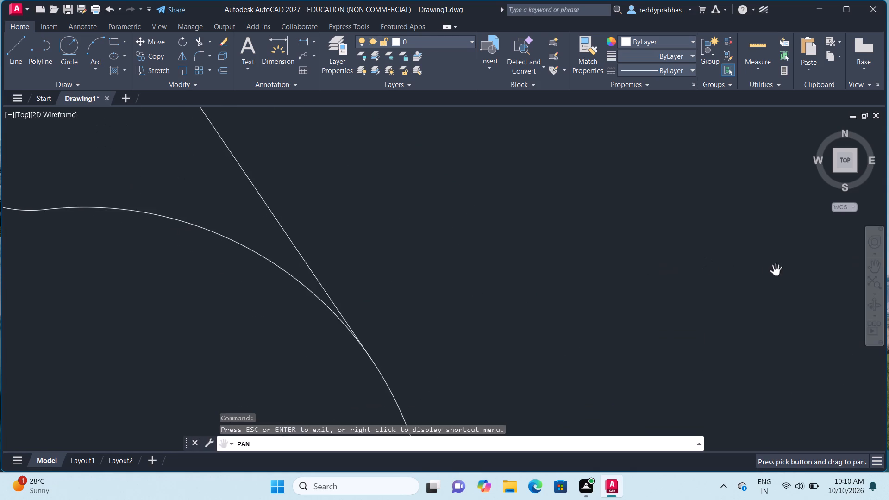
pyautogui.scroll(2, 470, 290)
pyautogui.moveTo(437, 299); pyautogui.dragTo(578, 186)
pyautogui.scroll(2, 400, 351)
pyautogui.moveTo(419, 314); pyautogui.dragTo(425, 305)
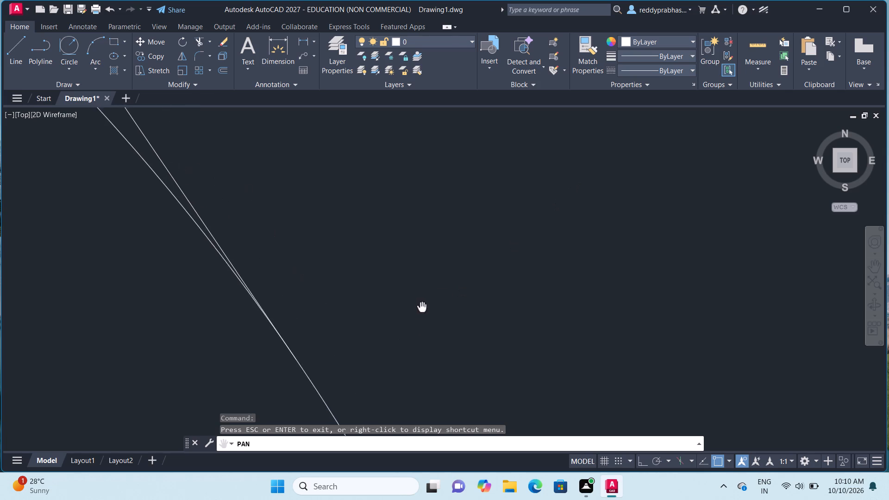
pyautogui.moveTo(425, 305); pyautogui.dragTo(586, 183)
pyautogui.scroll(2, 550, 247)
pyautogui.moveTo(525, 244); pyautogui.dragTo(581, 351)
pyautogui.scroll(3, 582, 350)
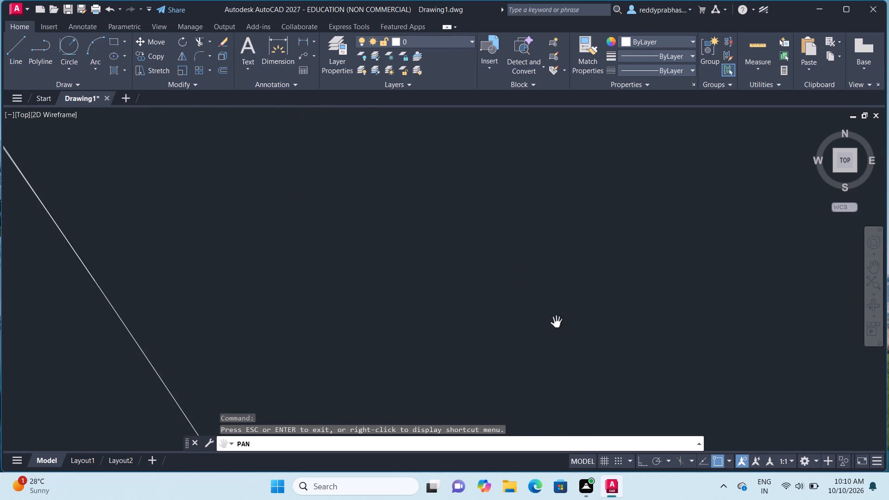
pyautogui.scroll(-12, 483, 288)
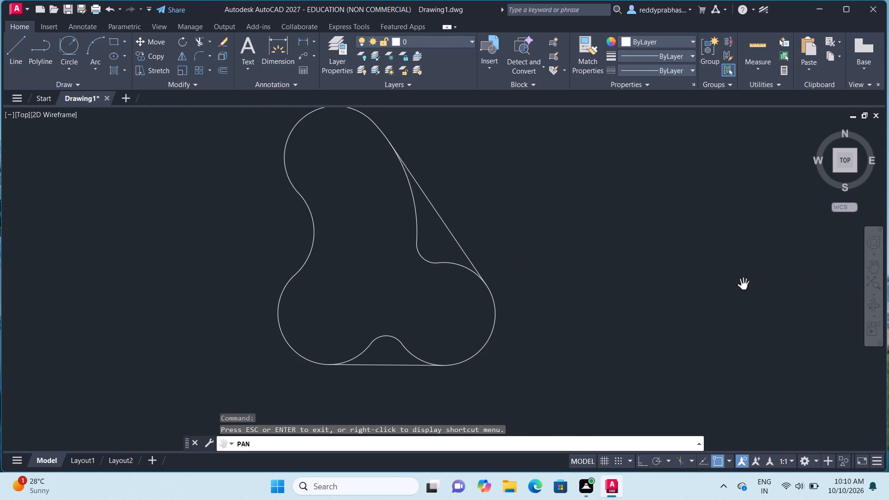
pyautogui.moveTo(717, 271); pyautogui.dragTo(728, 291)
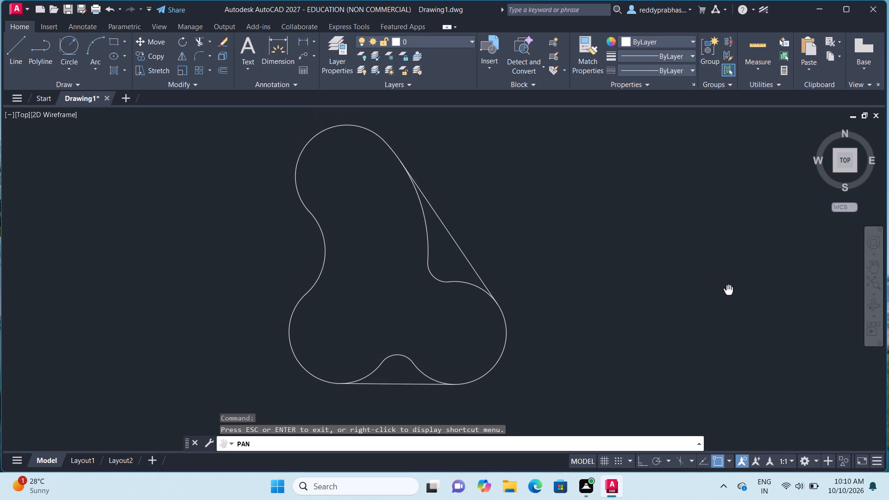
pyautogui.moveTo(728, 291); pyautogui.dragTo(729, 292)
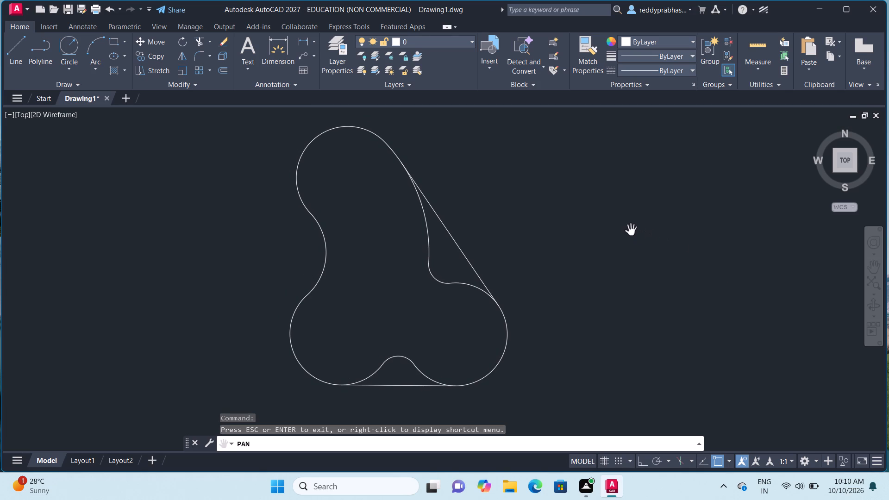
pyautogui.scroll(2, 598, 237)
pyautogui.moveTo(319, 244); pyautogui.dragTo(564, 346)
pyautogui.scroll(2, 568, 343)
pyautogui.moveTo(530, 244); pyautogui.dragTo(530, 244)
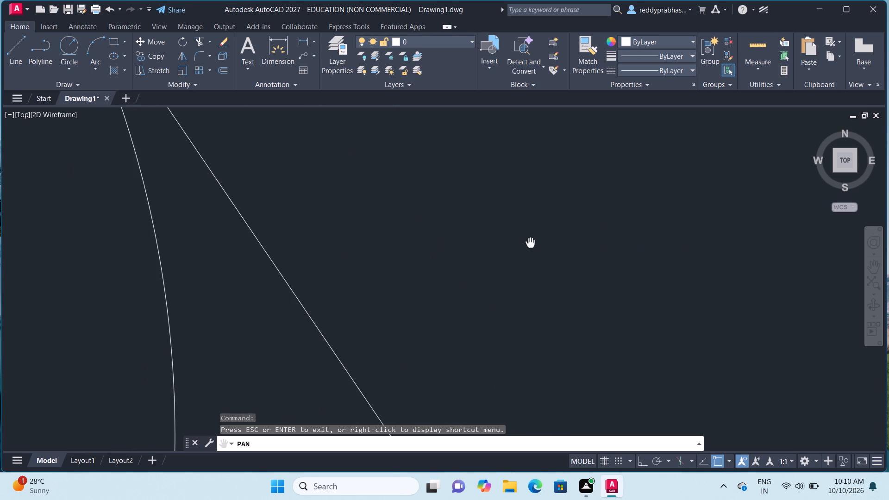
pyautogui.moveTo(530, 244); pyautogui.dragTo(888, 442)
pyautogui.scroll(4, 571, 332)
pyautogui.moveTo(571, 324); pyautogui.dragTo(689, 405)
pyautogui.moveTo(587, 289); pyautogui.dragTo(632, 359)
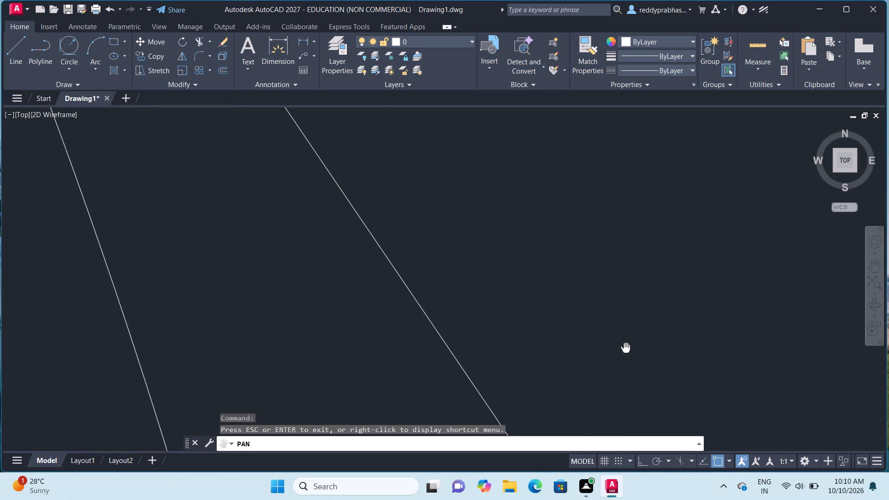
pyautogui.moveTo(632, 359); pyautogui.dragTo(639, 368)
pyautogui.scroll(-8, 520, 281)
pyautogui.scroll(1, 520, 281)
pyautogui.scroll(-1, 520, 281)
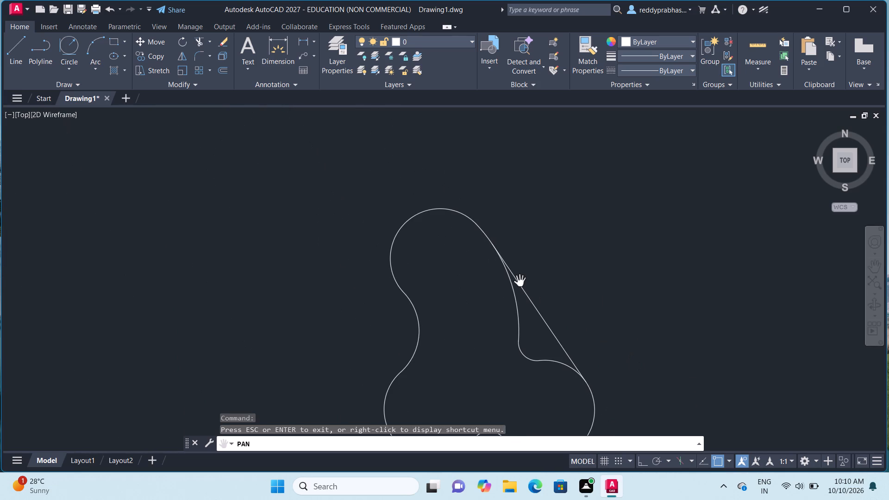
pyautogui.scroll(-3, 520, 281)
pyautogui.scroll(5, 520, 281)
pyautogui.moveTo(713, 316); pyautogui.dragTo(599, 237)
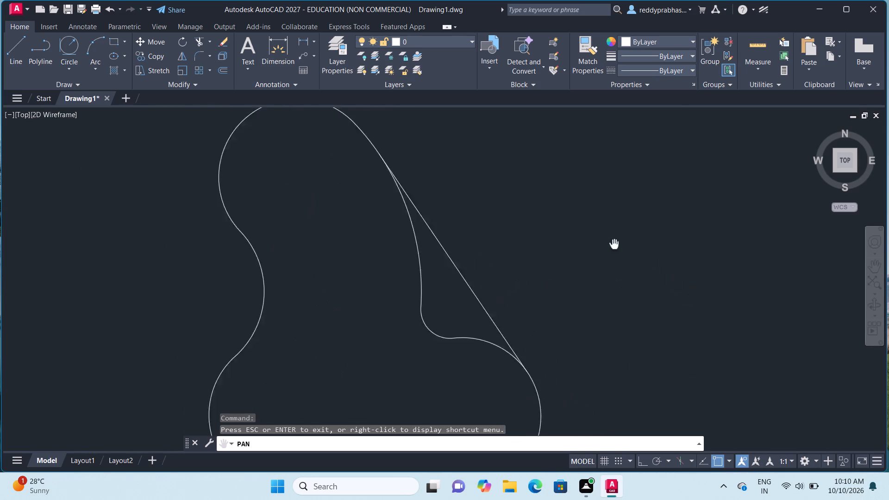
pyautogui.moveTo(599, 237); pyautogui.dragTo(579, 229)
pyautogui.press('Escape')
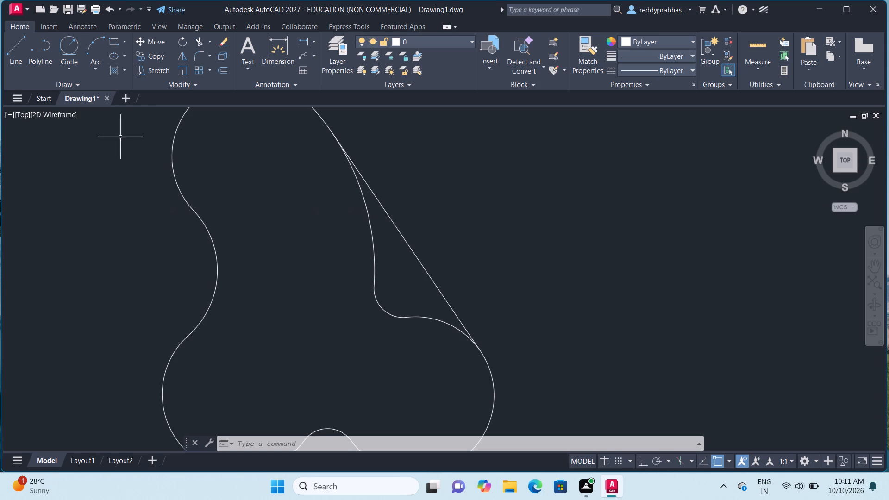
pyautogui.scroll(-1, 319, 174)
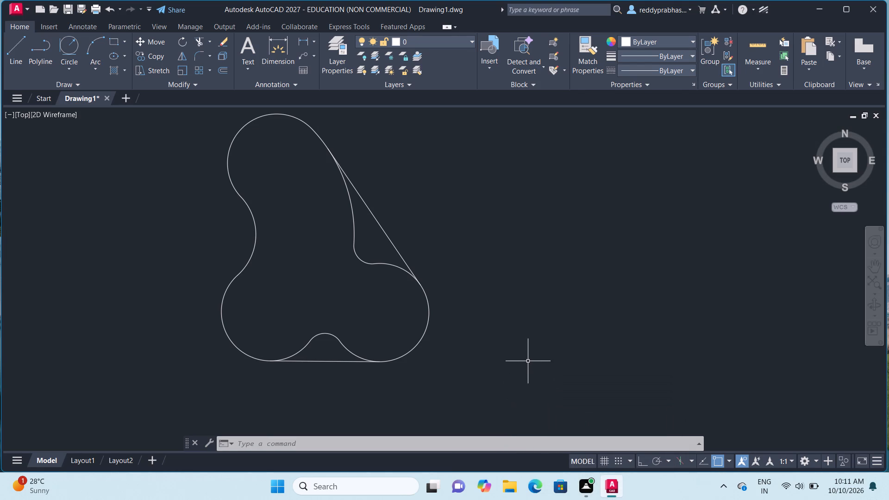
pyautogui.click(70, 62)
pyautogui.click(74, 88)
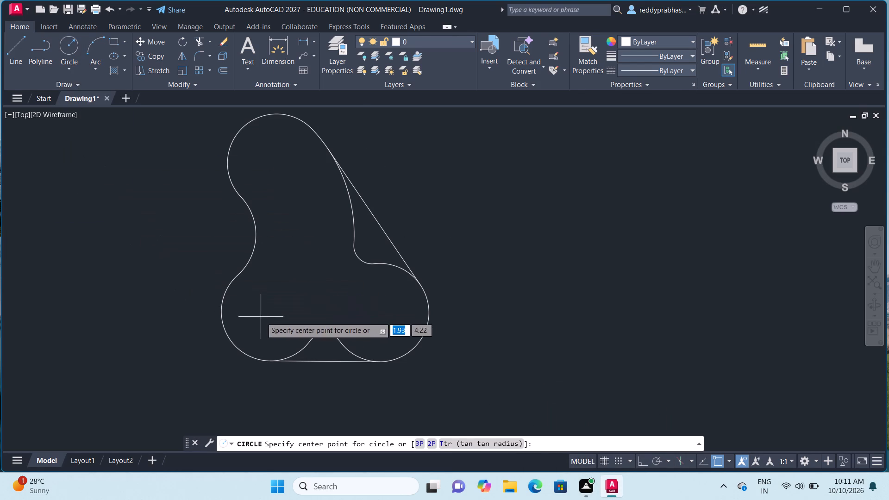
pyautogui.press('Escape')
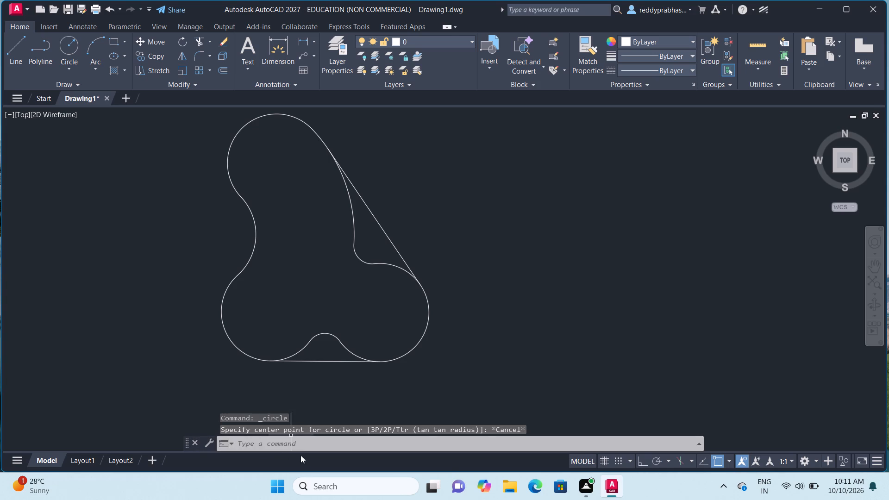
# Check in the object snap settings that the Center snap mode is switched on.
pyautogui.press('o')
pyautogui.press('s')
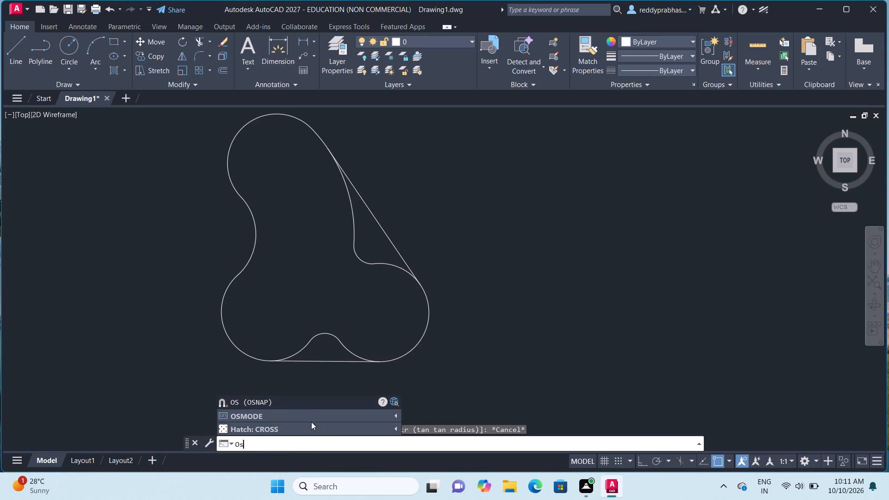
pyautogui.click(292, 396)
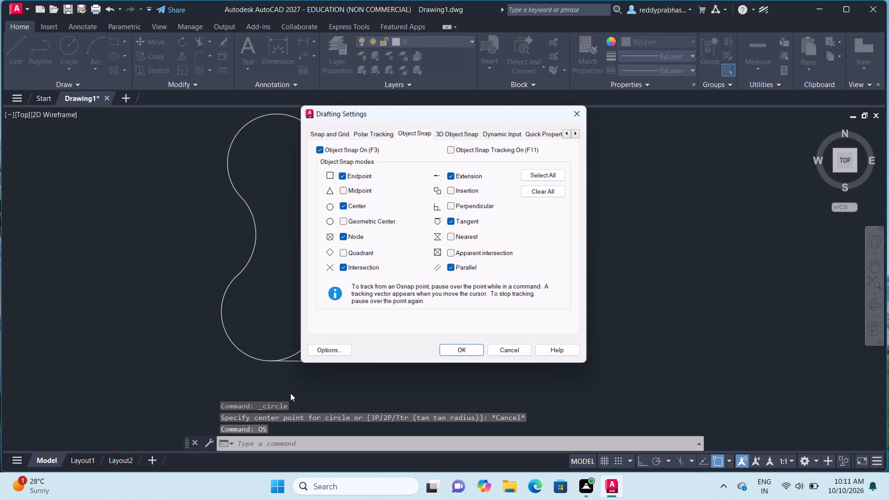
pyautogui.click(338, 205)
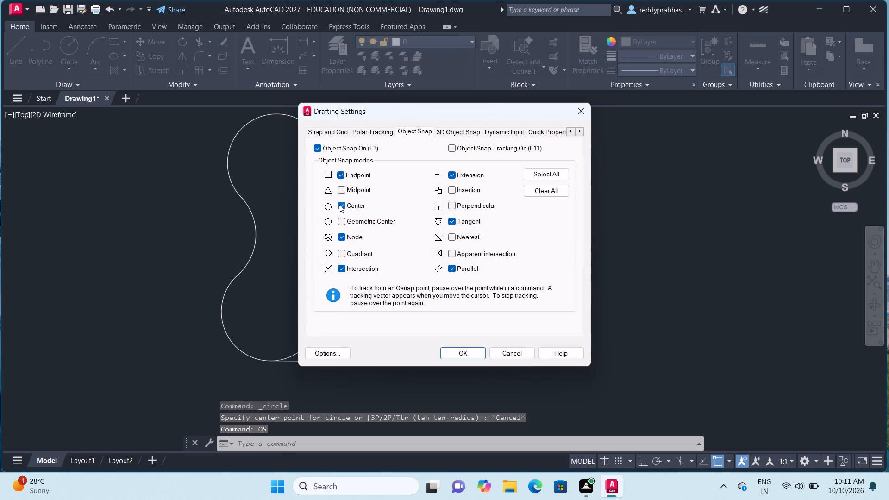
pyautogui.click(339, 205)
pyautogui.click(339, 205)
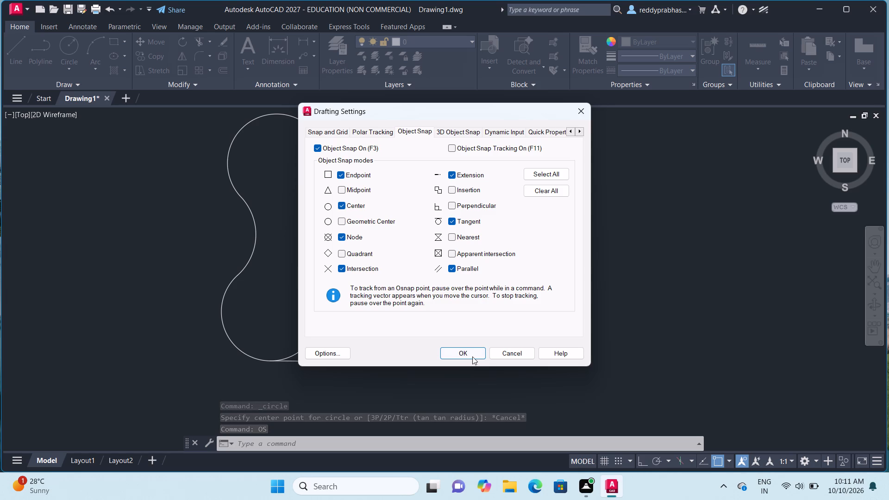
pyautogui.click(464, 345)
pyautogui.click(461, 355)
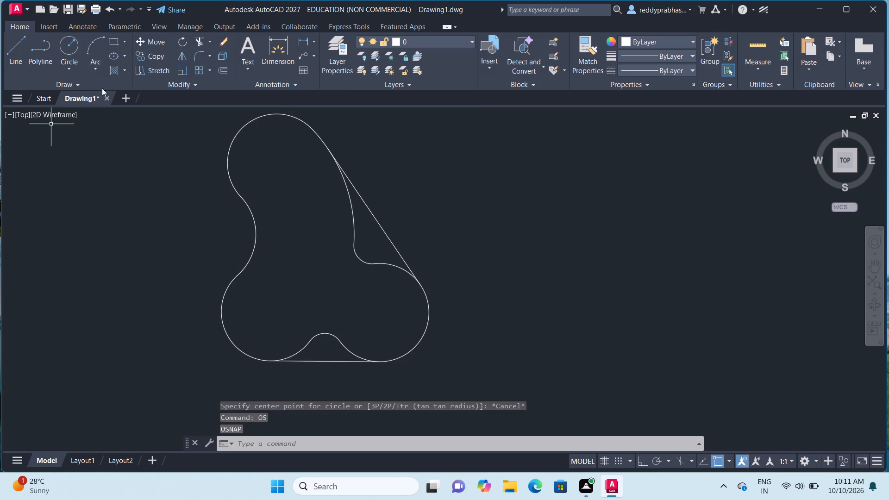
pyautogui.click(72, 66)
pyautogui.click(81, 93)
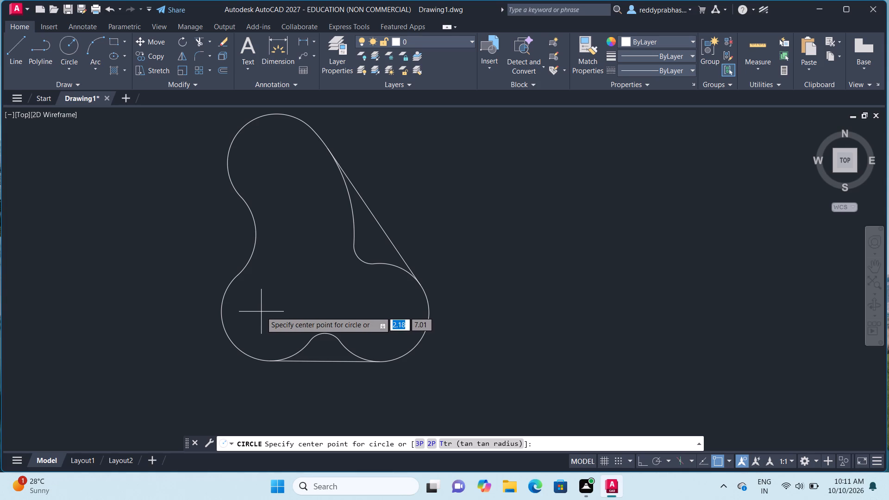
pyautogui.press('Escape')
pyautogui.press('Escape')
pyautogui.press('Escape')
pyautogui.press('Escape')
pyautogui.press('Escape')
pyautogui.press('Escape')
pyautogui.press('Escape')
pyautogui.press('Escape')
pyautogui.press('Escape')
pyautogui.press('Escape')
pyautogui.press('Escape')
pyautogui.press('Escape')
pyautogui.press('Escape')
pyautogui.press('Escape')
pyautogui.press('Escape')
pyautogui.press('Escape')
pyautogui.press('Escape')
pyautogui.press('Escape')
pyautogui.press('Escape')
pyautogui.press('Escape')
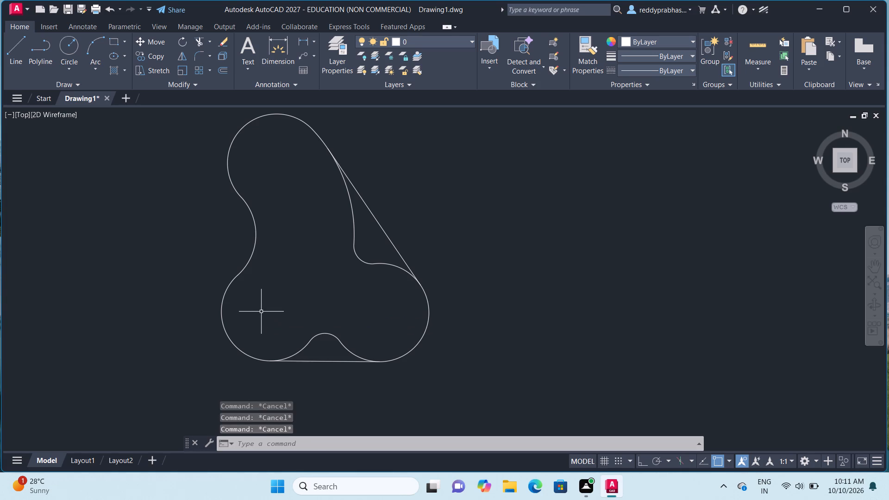
# Draw a circle of radius 14 mm inside the bracket's lower-left rounded end, near the centre of its arc.
pyautogui.click(68, 62)
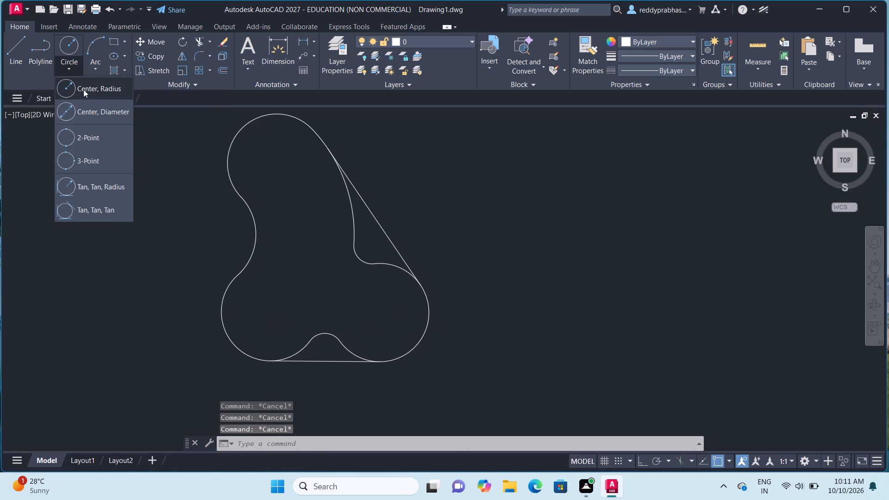
pyautogui.doubleClick(84, 89)
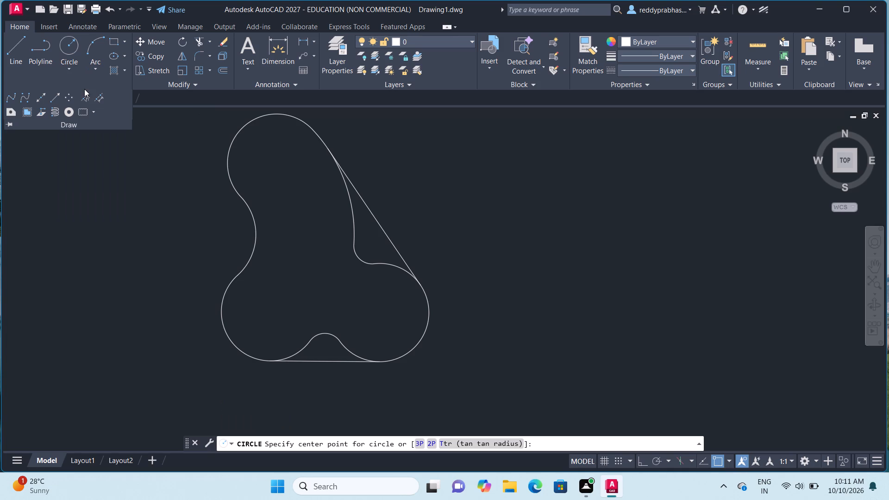
pyautogui.click(269, 312)
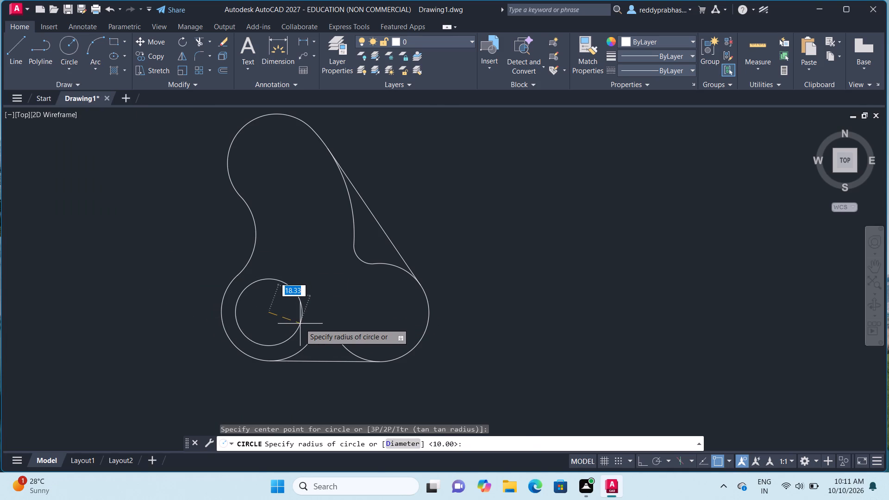
pyautogui.write('14')
pyautogui.press('Return')
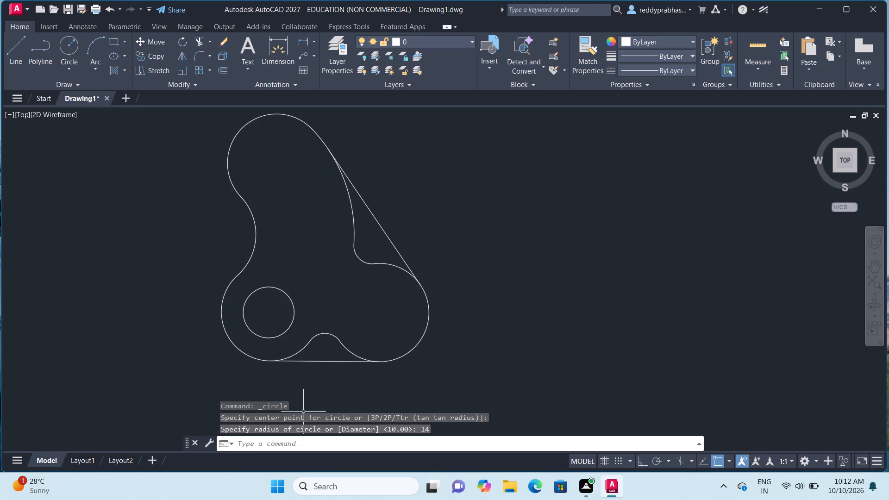
pyautogui.press('Escape')
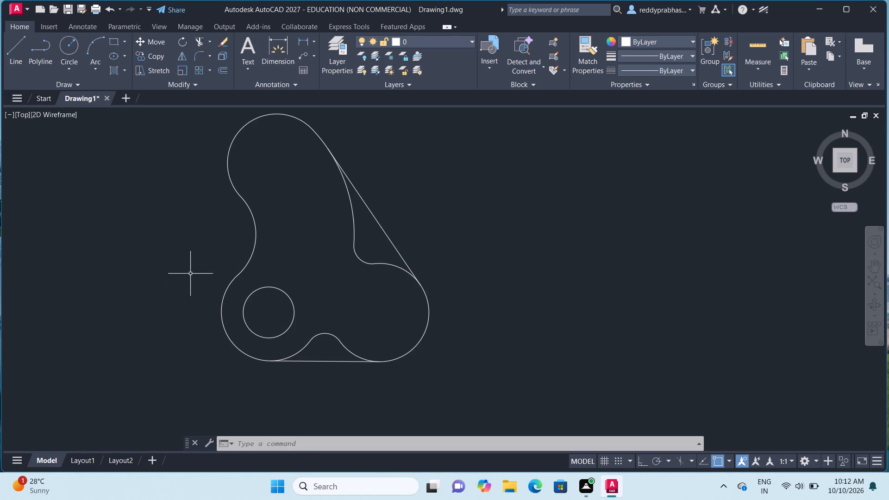
# Copy the 14 mm radius hole from its centre 59 mm across into the bracket's lower-right rounded end.
pyautogui.doubleClick(246, 301)
pyautogui.rightClick(246, 300)
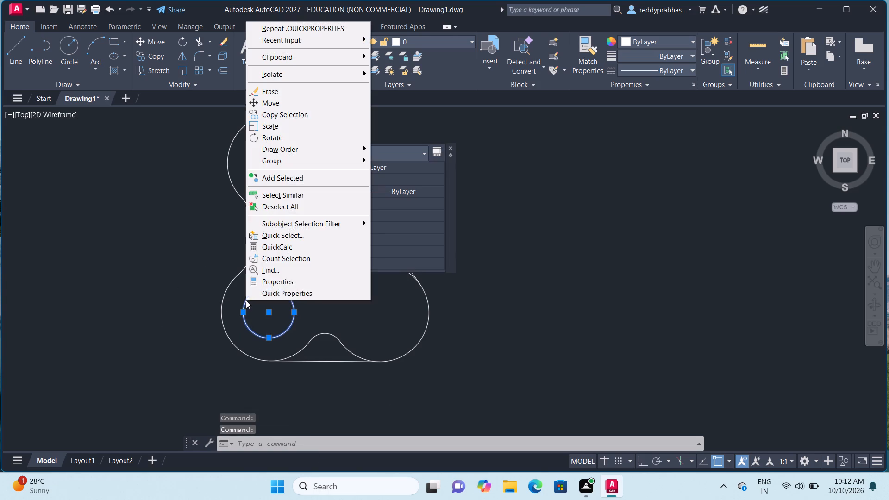
pyautogui.click(267, 117)
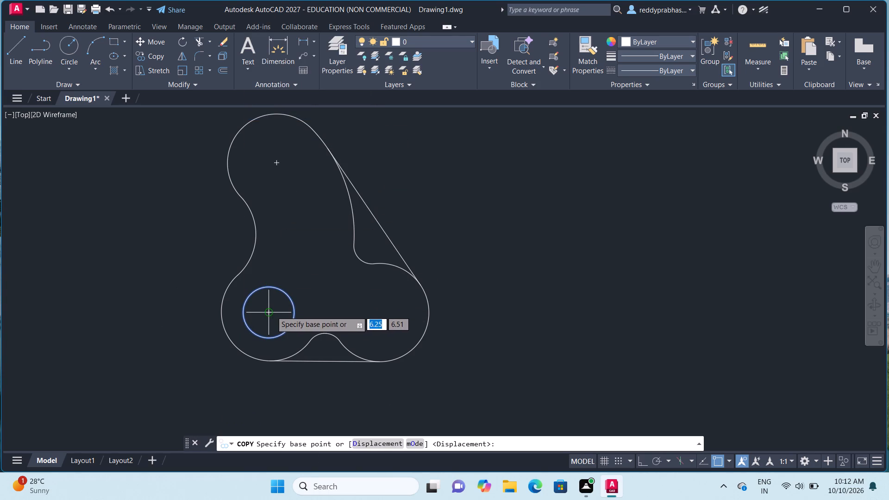
pyautogui.click(268, 311)
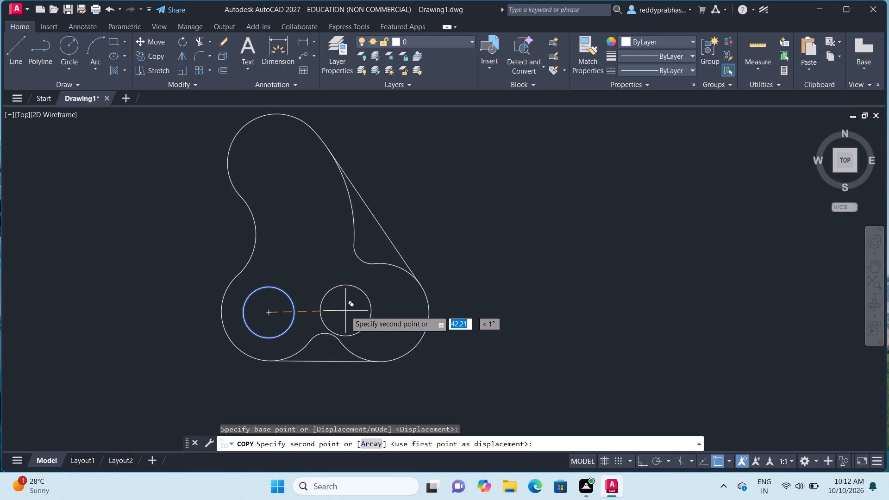
pyautogui.press('5')
pyautogui.press('9')
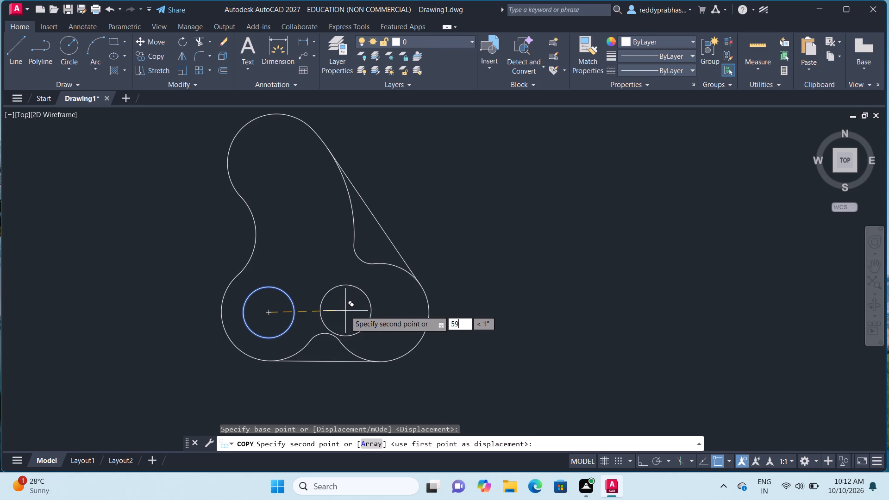
pyautogui.press('Return')
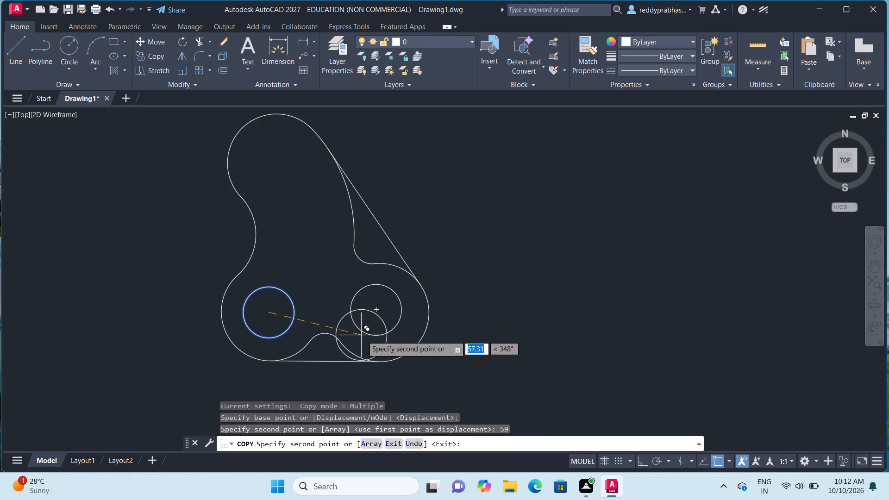
pyautogui.press('Escape')
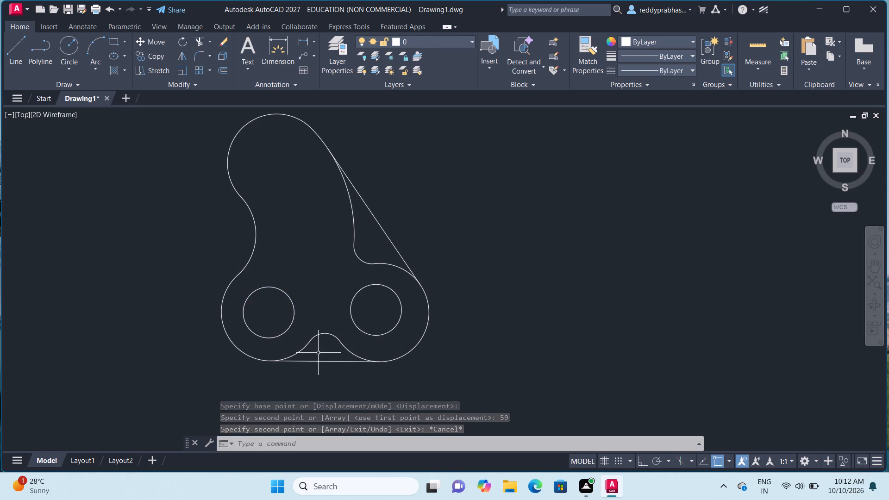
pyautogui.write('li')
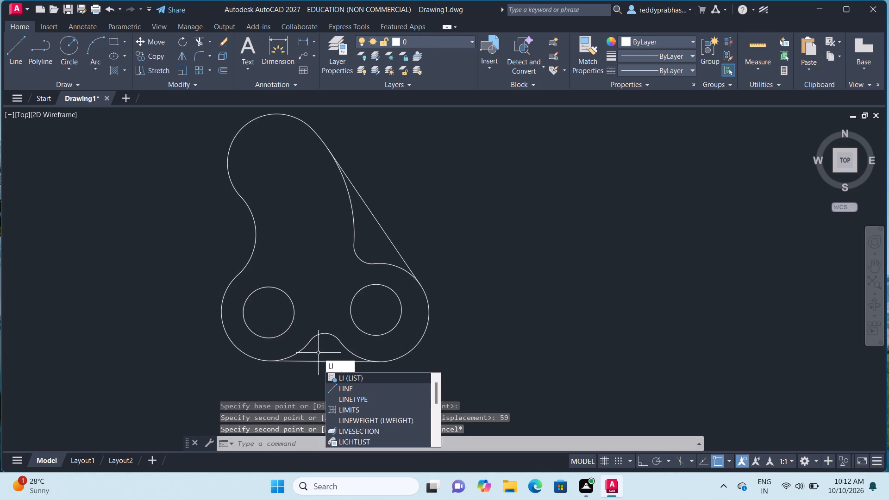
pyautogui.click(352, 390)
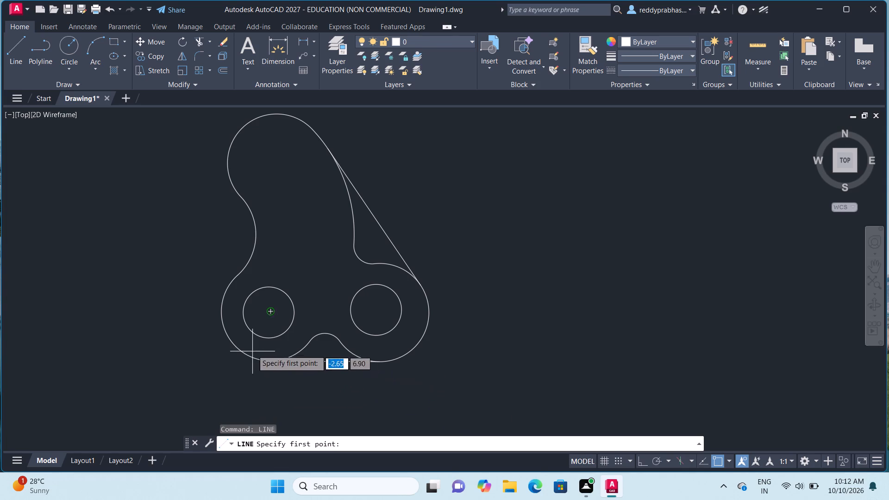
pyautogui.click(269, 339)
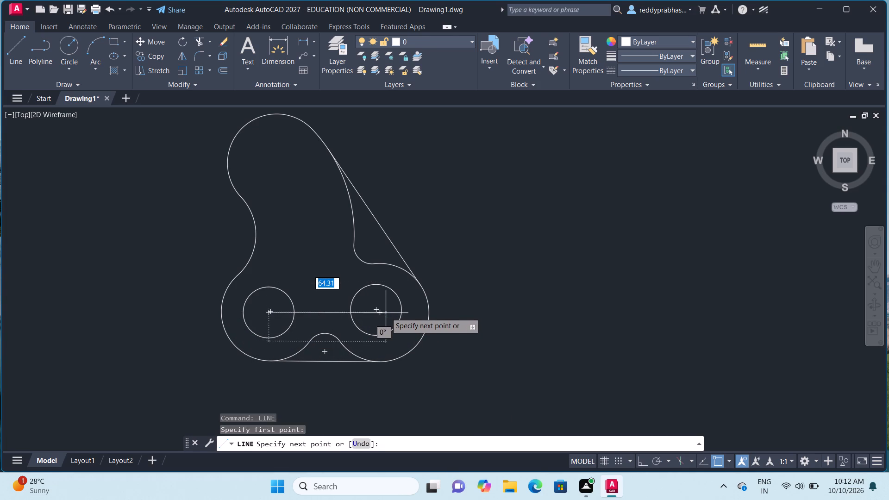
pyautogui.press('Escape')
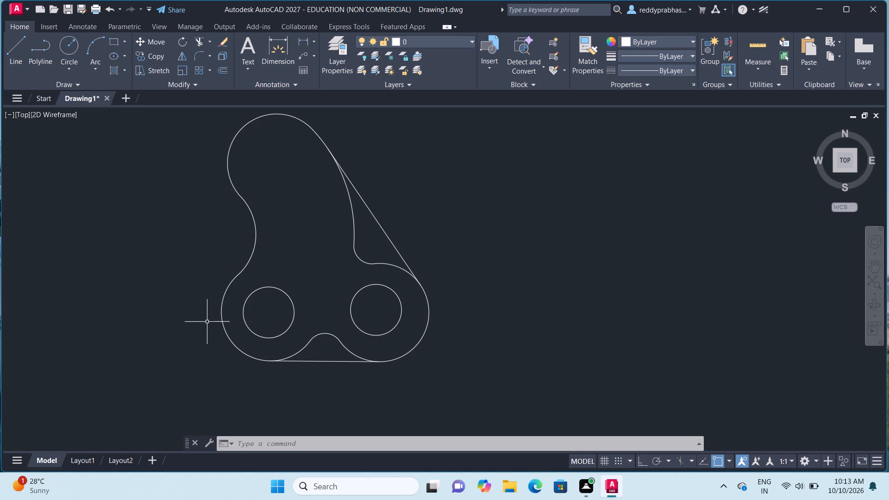
# Copy the lower-left hole from its centre 83 mm upward into the bracket's upper rounded end.
pyautogui.click(268, 289)
pyautogui.press('Escape')
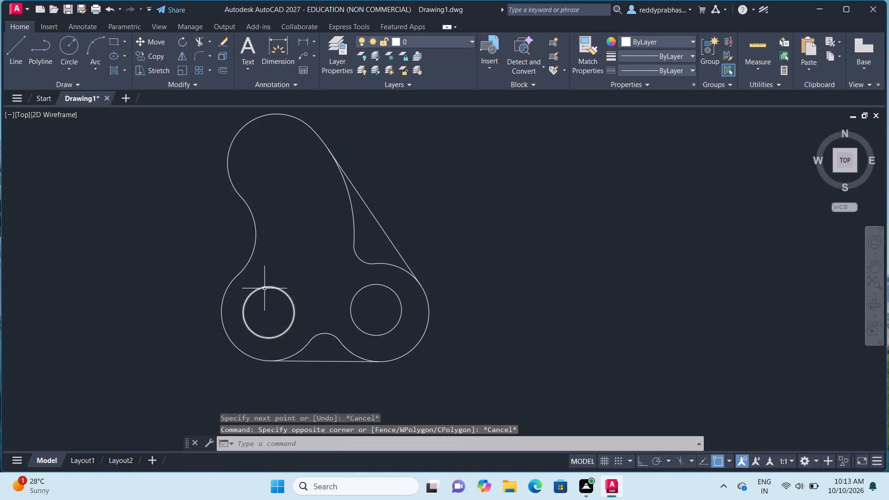
pyautogui.rightClick(264, 288)
pyautogui.press('Escape')
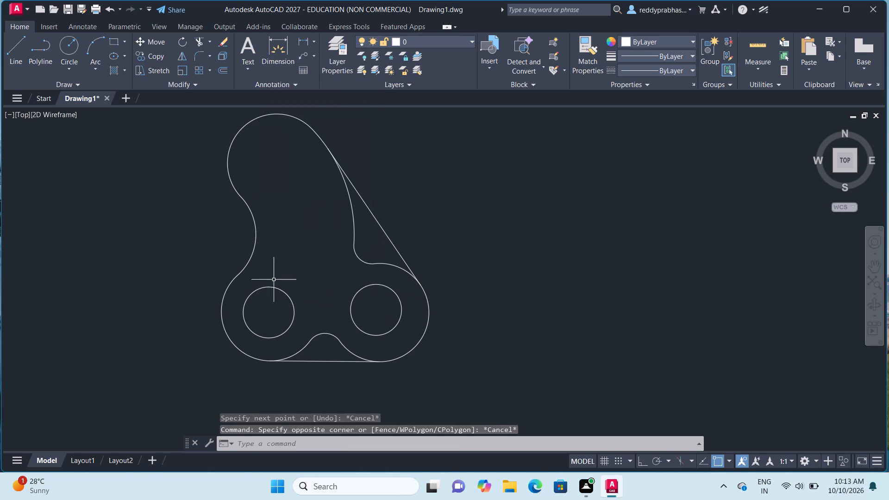
pyautogui.click(273, 287)
pyautogui.rightClick(273, 287)
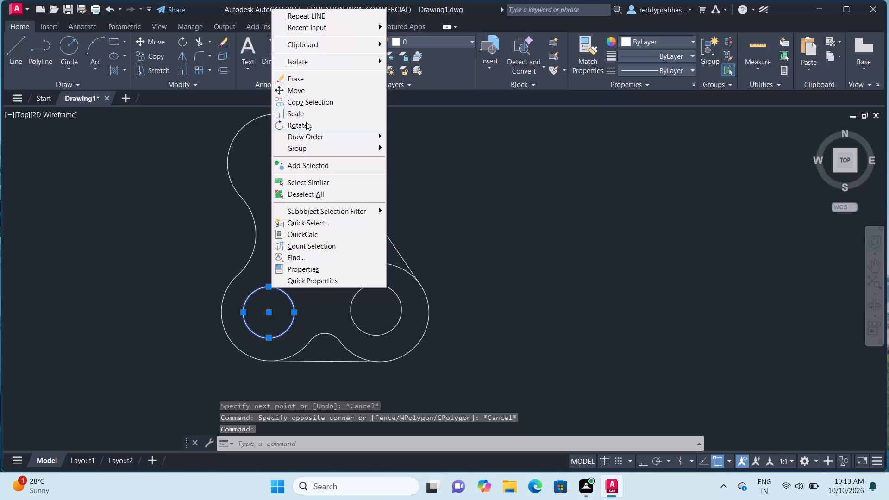
pyautogui.click(304, 105)
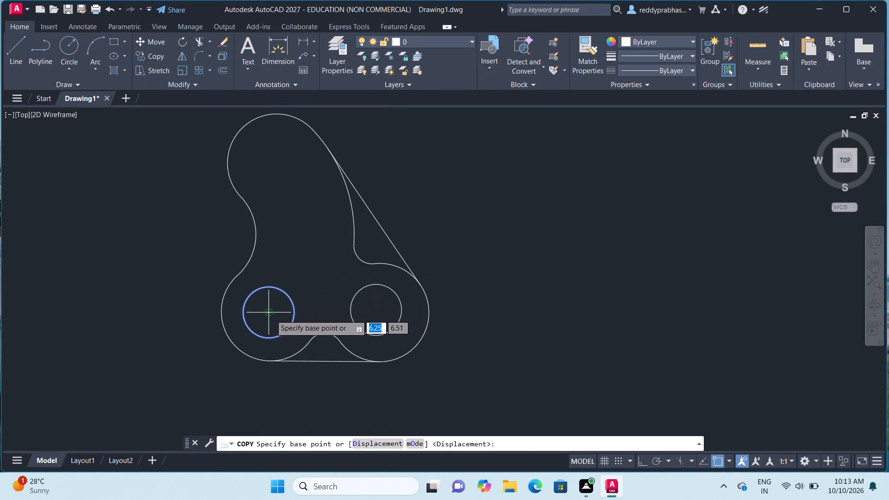
pyautogui.click(270, 314)
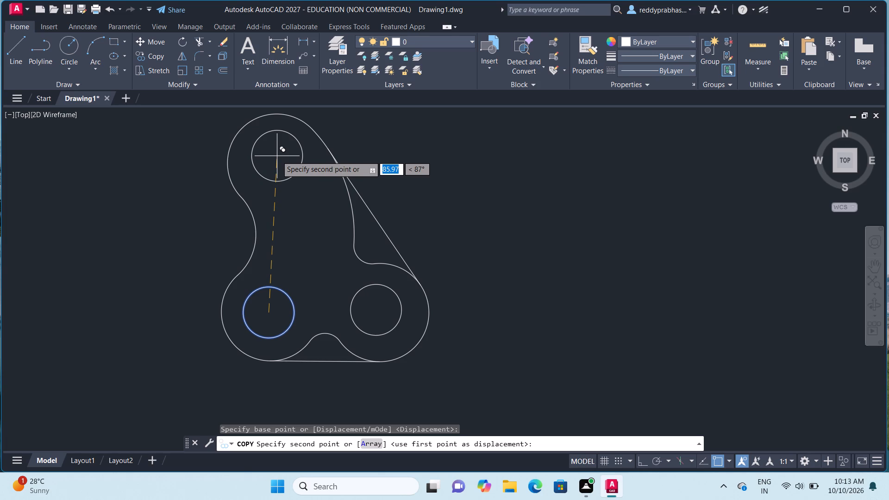
pyautogui.write('83')
pyautogui.press('Return')
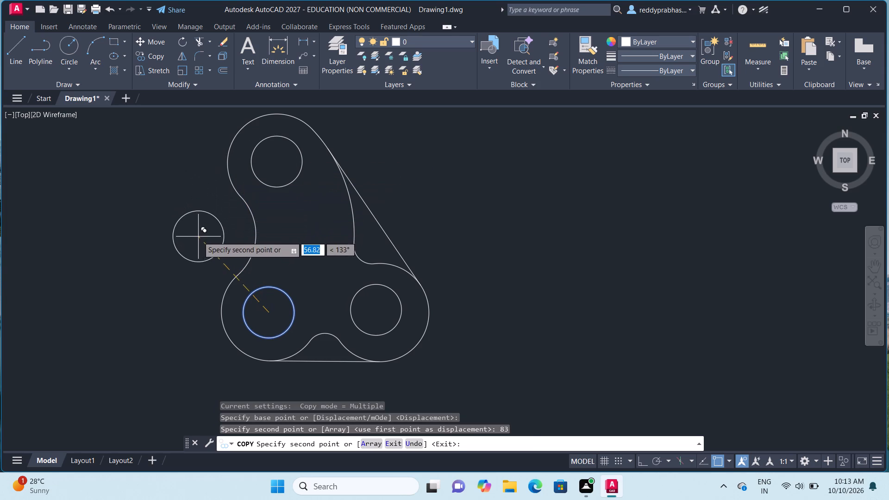
pyautogui.press('Escape')
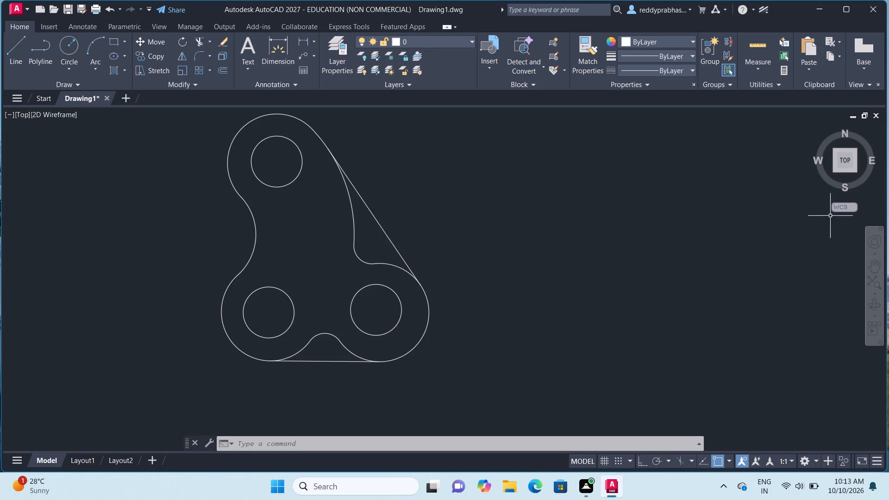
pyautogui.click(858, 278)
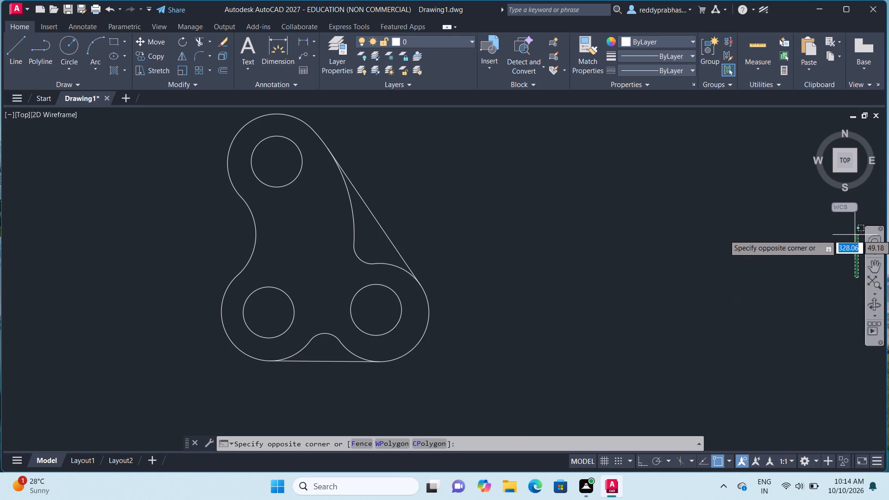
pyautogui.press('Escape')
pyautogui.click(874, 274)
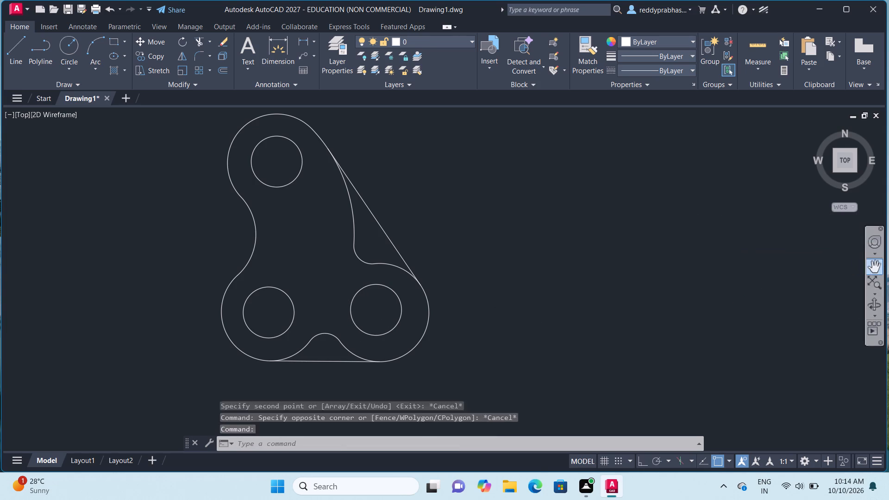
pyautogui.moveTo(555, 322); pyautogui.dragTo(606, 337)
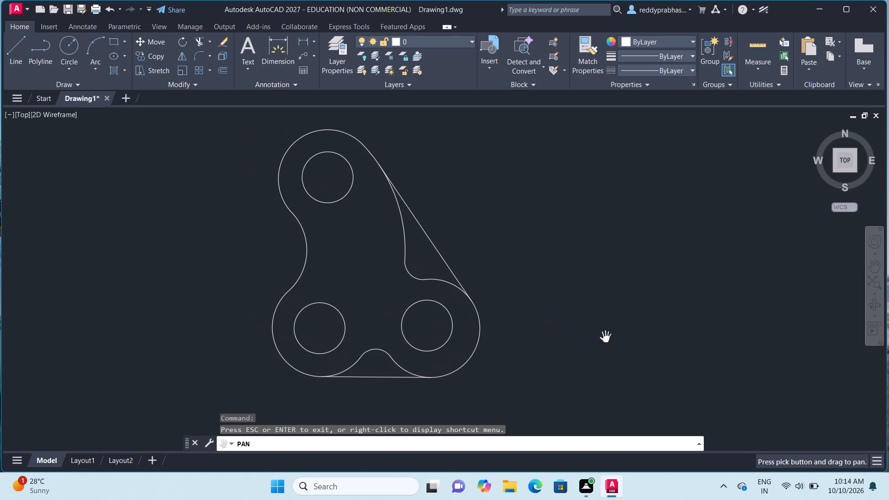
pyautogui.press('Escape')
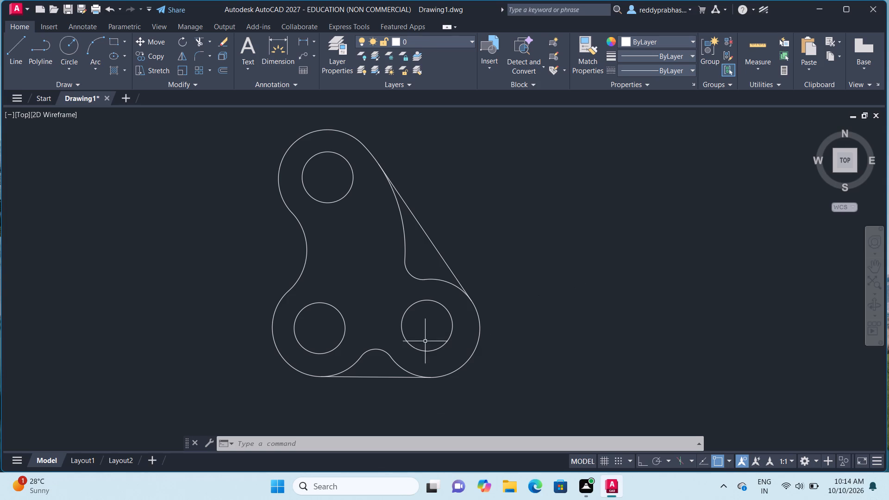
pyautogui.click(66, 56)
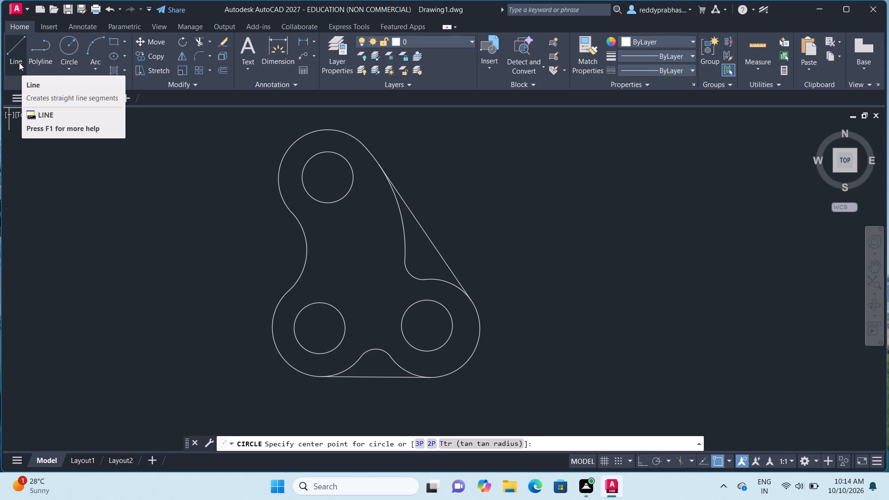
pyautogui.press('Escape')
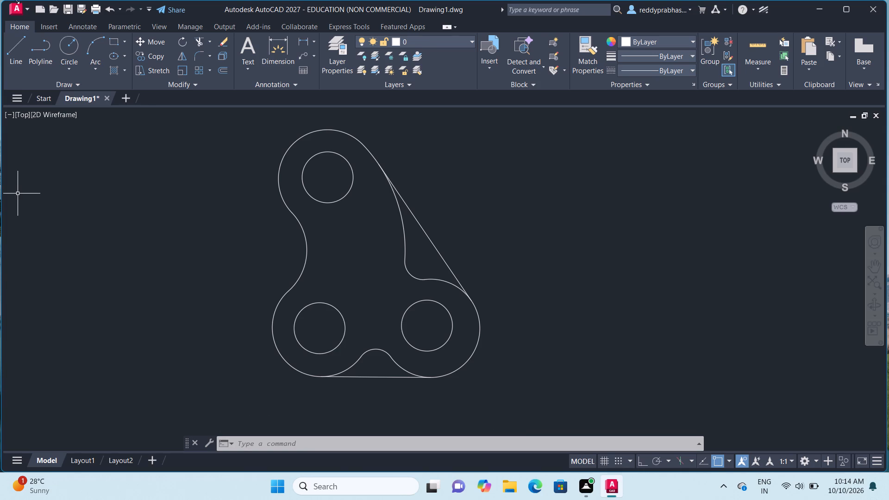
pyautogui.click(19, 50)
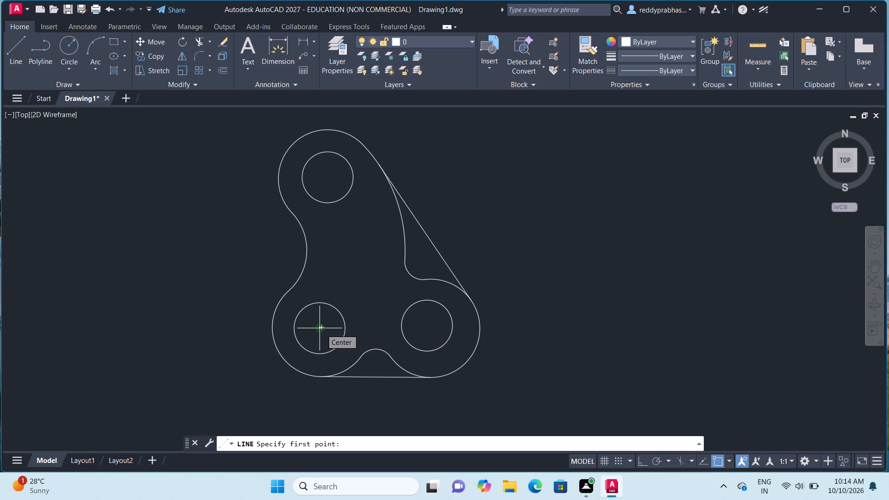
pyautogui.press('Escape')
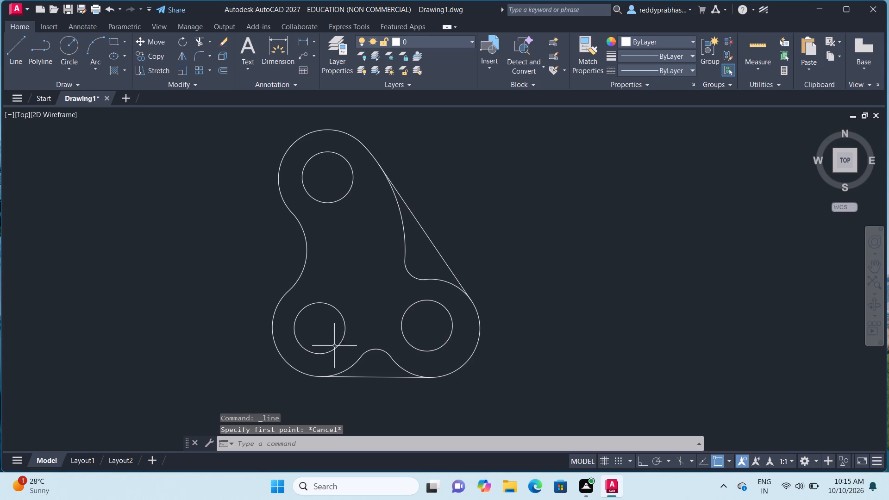
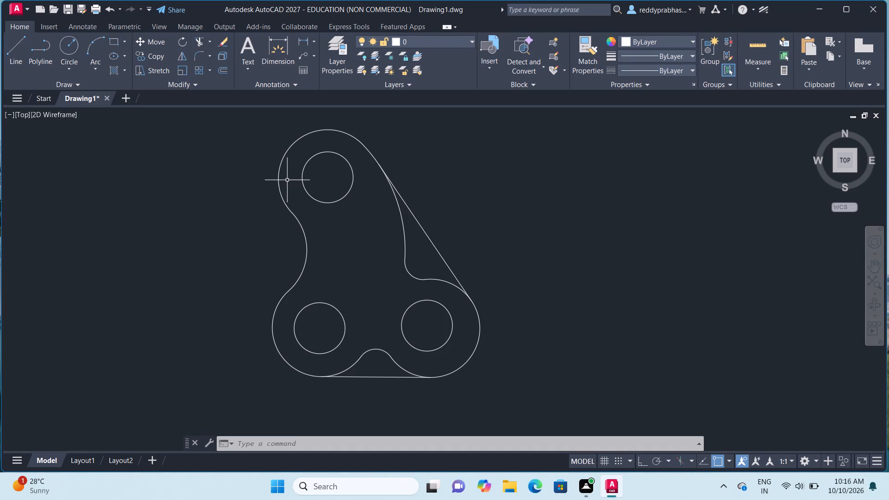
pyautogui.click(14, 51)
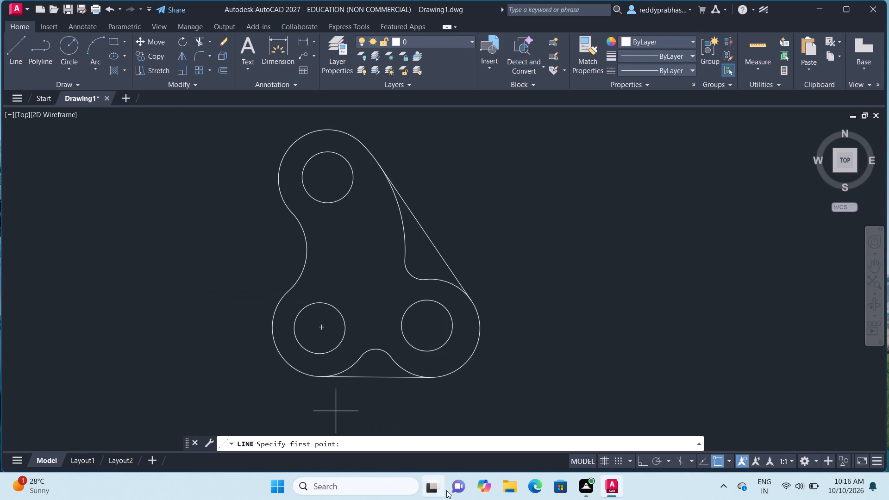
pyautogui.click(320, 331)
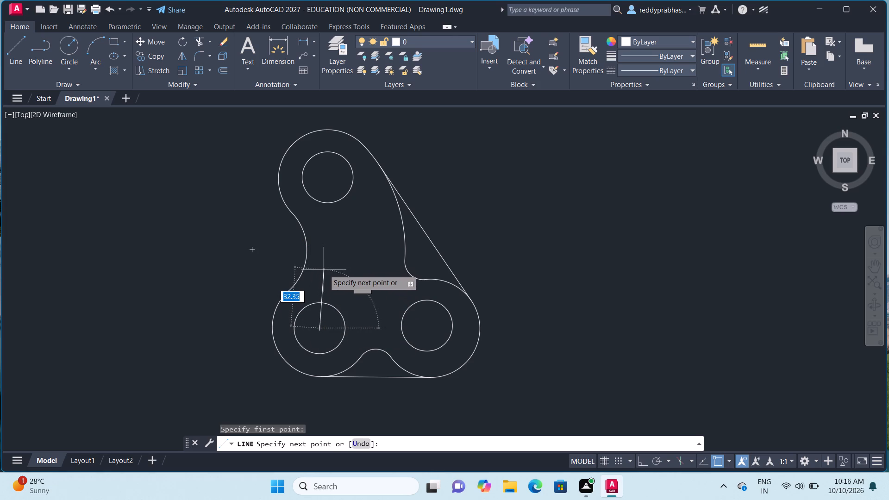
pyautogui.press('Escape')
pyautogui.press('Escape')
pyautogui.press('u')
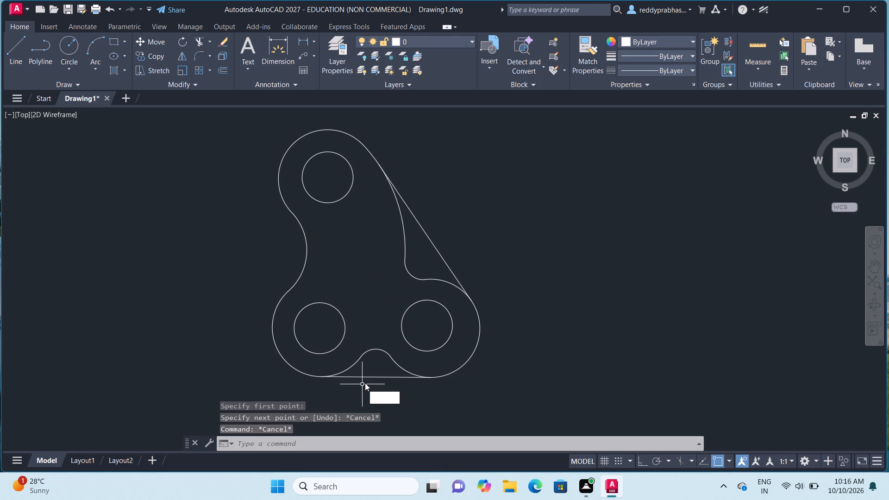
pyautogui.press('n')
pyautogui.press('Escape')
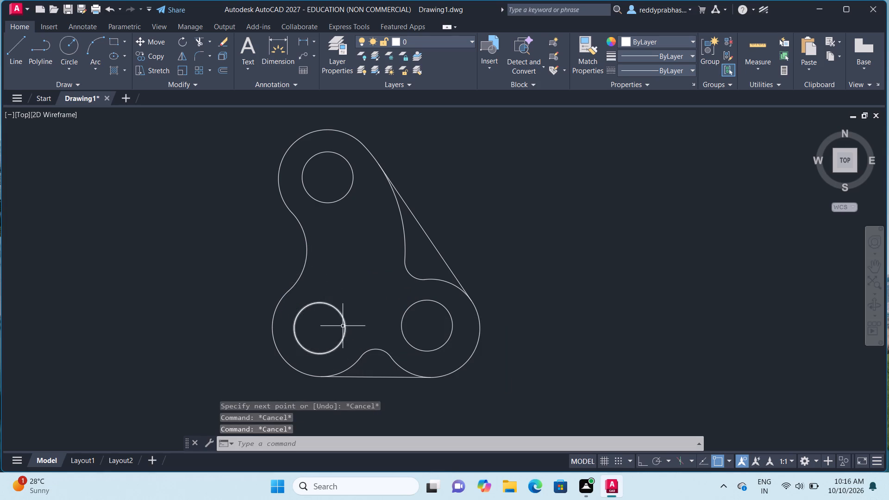
# Erase the 14 mm radius hole in the bracket's lower-left rounded end.
pyautogui.click(343, 321)
pyautogui.rightClick(343, 321)
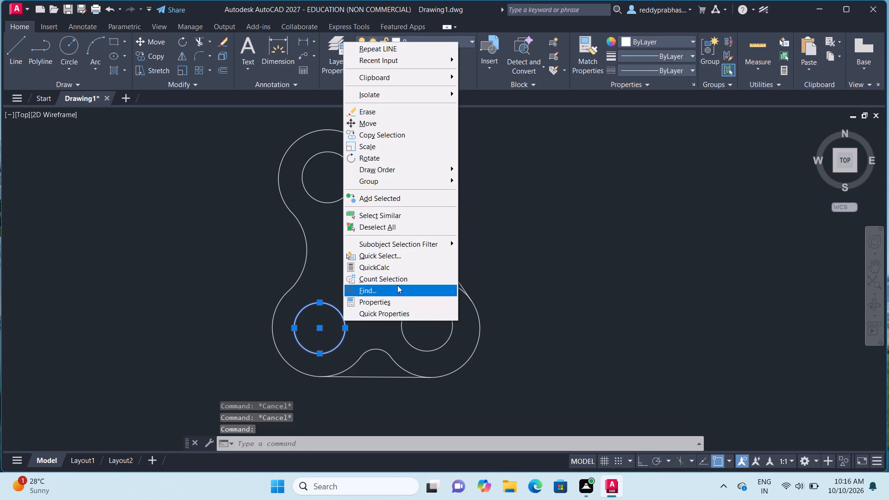
pyautogui.click(427, 112)
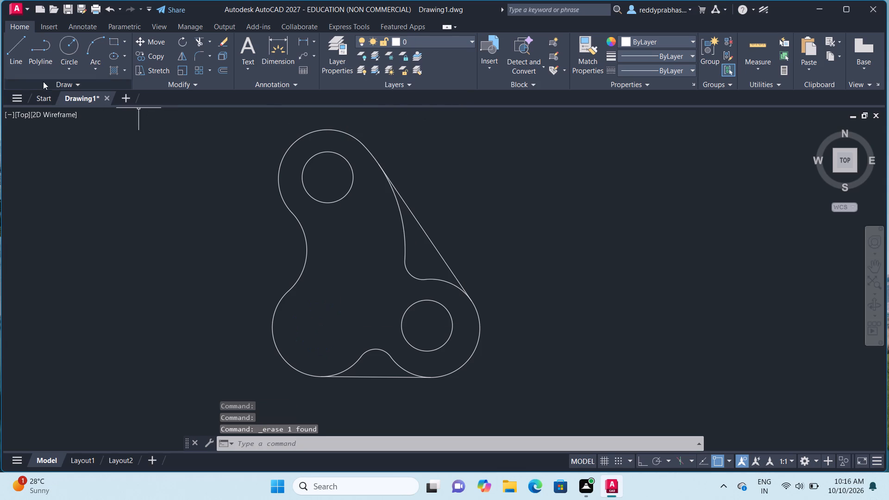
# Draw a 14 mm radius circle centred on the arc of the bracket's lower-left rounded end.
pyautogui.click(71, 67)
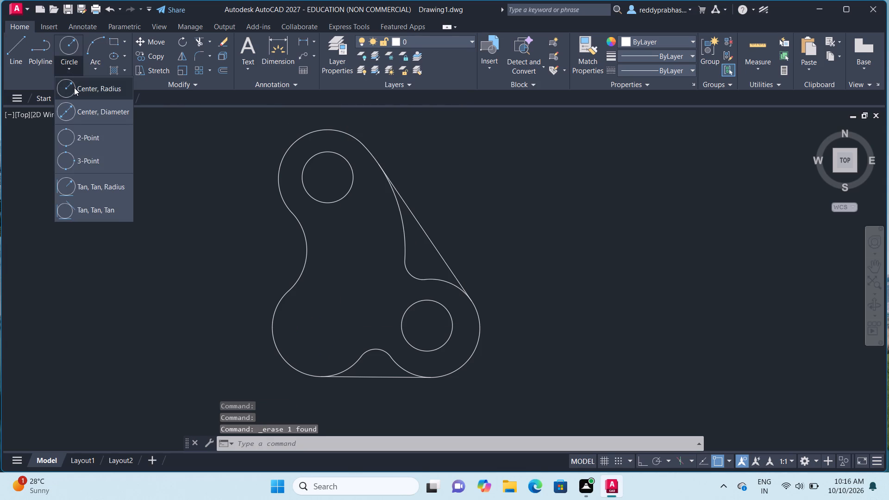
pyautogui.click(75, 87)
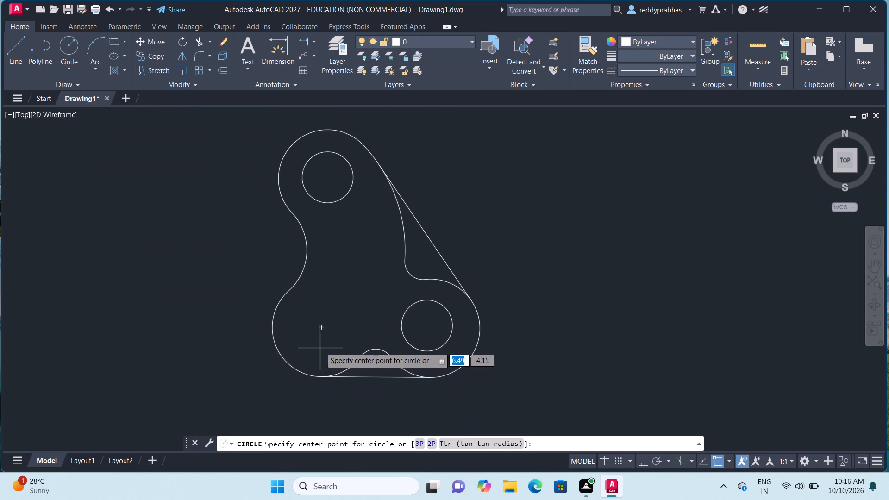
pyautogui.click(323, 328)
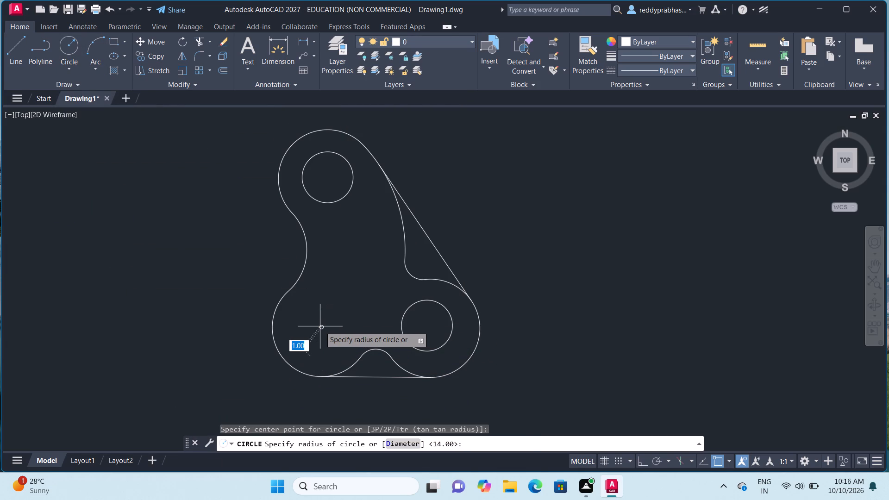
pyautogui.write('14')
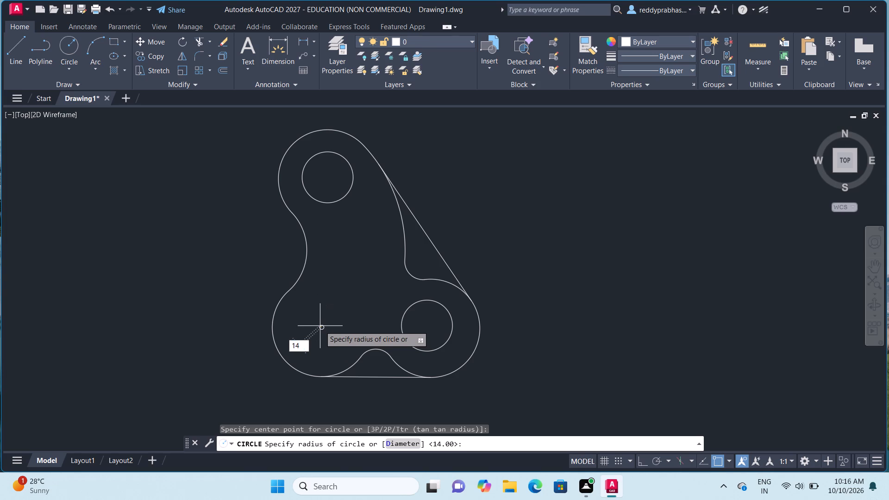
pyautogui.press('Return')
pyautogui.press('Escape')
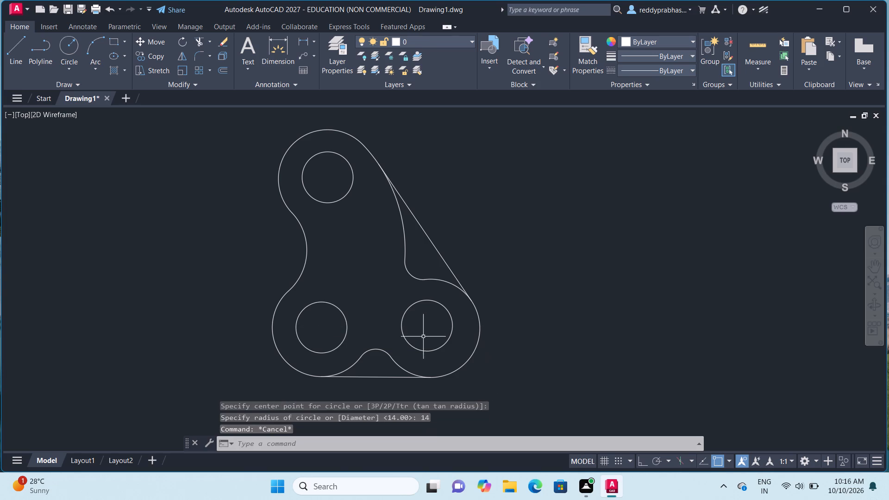
# Erase the holes in the bracket's lower-right and upper rounded ends.
pyautogui.rightClick(433, 350)
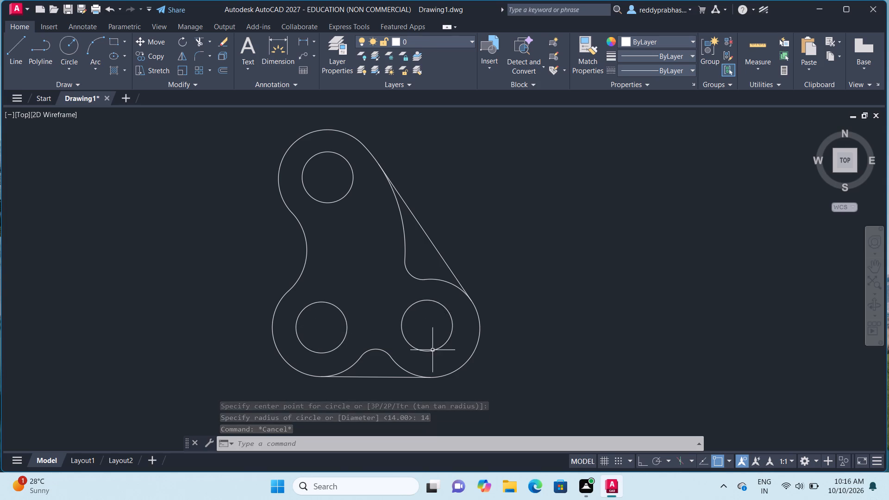
pyautogui.press('Escape')
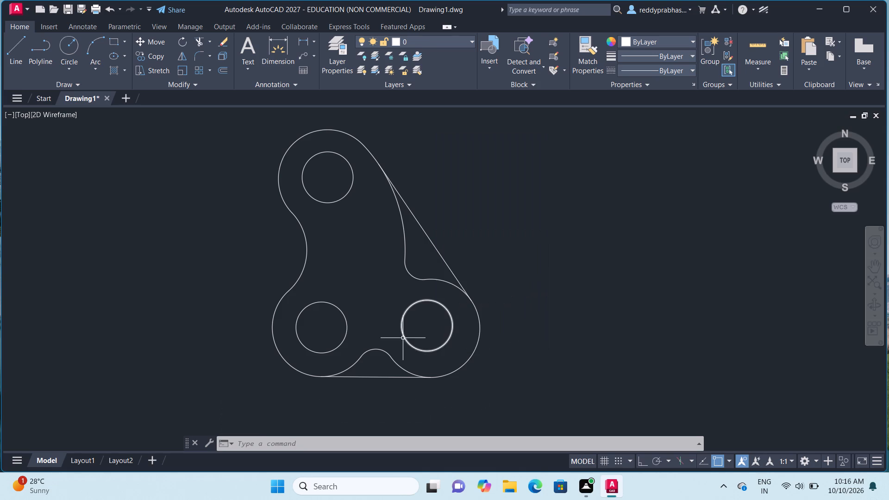
pyautogui.click(403, 338)
pyautogui.rightClick(401, 338)
pyautogui.click(482, 125)
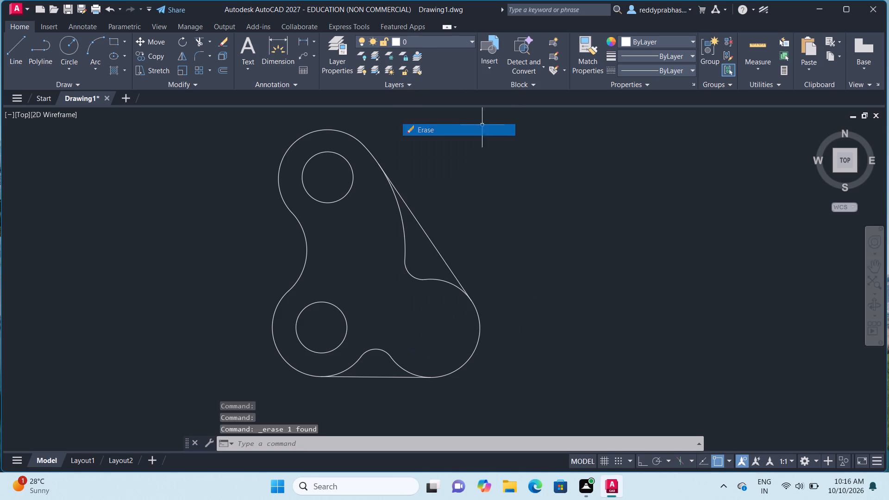
pyautogui.click(317, 156)
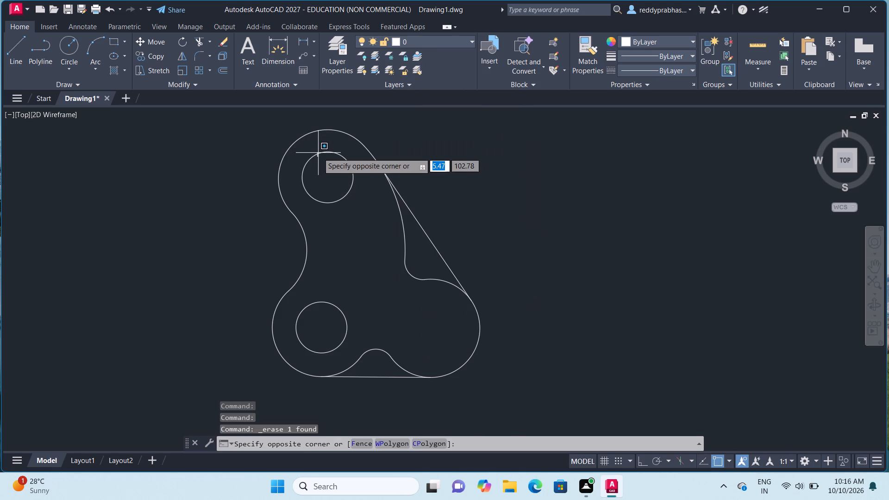
pyautogui.press('Escape')
pyautogui.click(318, 153)
pyautogui.rightClick(319, 153)
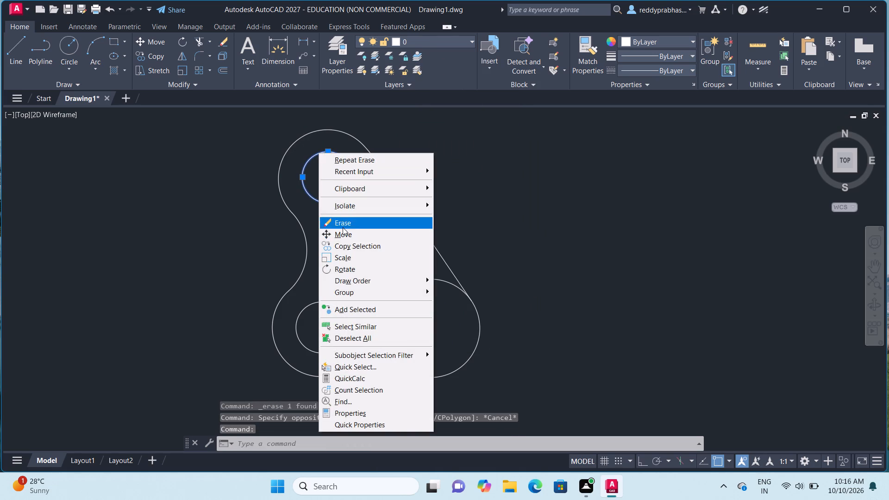
pyautogui.click(343, 227)
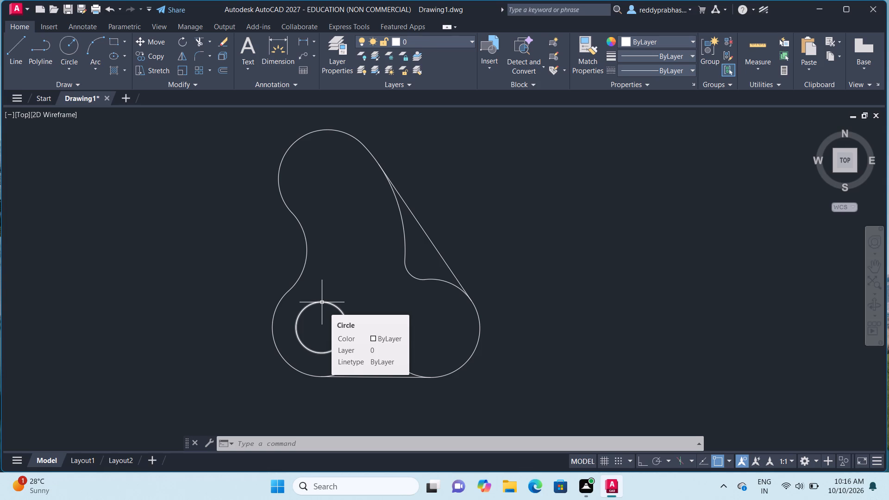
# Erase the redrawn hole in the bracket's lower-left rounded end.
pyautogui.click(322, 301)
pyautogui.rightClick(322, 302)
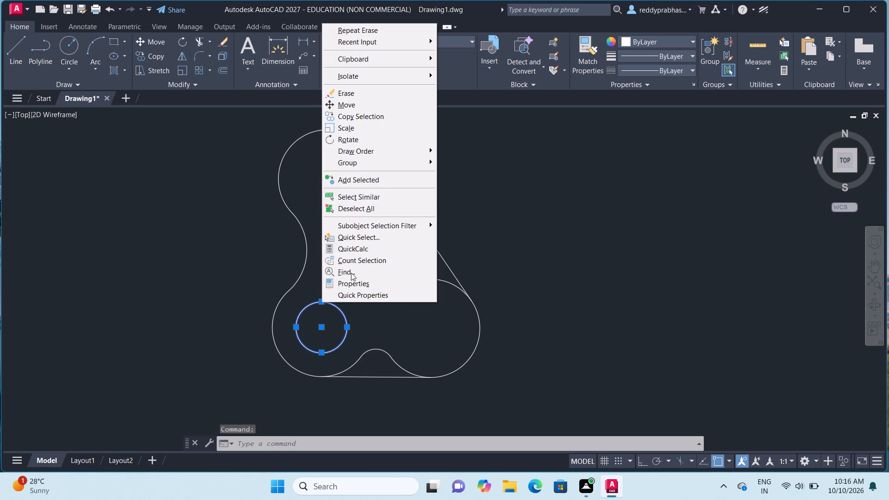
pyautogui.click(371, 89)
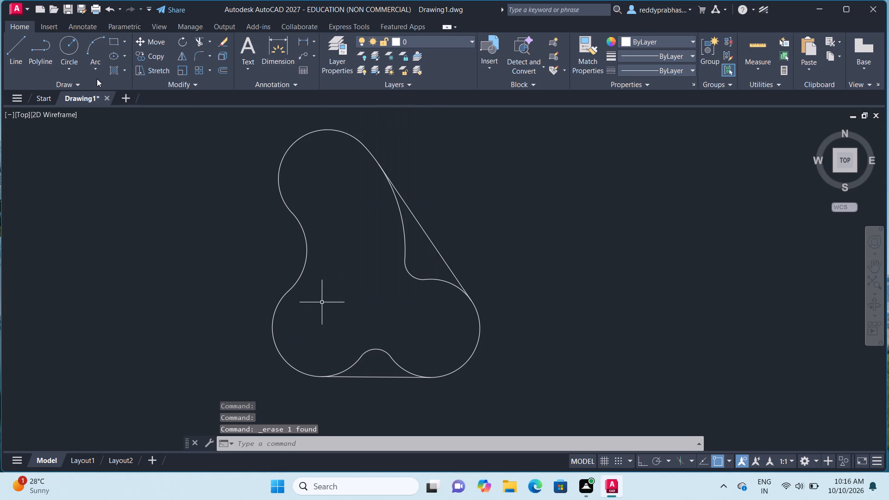
# Draw a 14 mm radius hole centred on the arc of the bracket's lower-left rounded end.
pyautogui.click(72, 62)
pyautogui.click(88, 87)
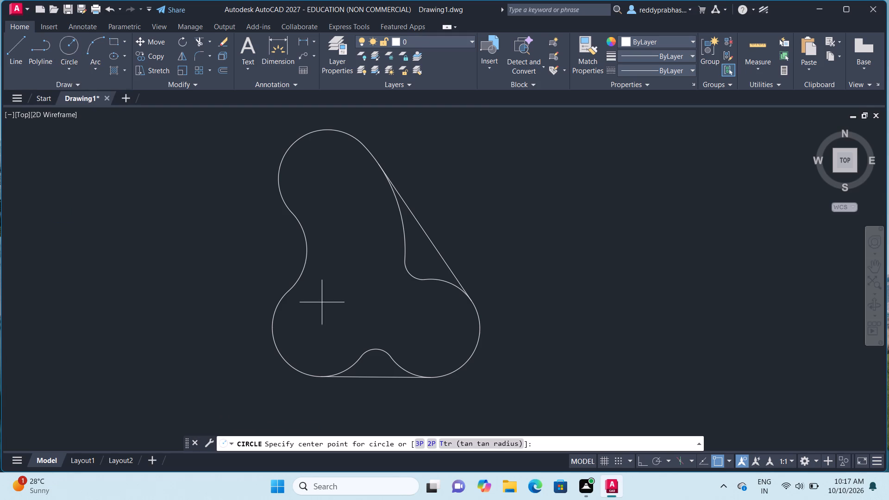
pyautogui.click(319, 326)
pyautogui.write('14')
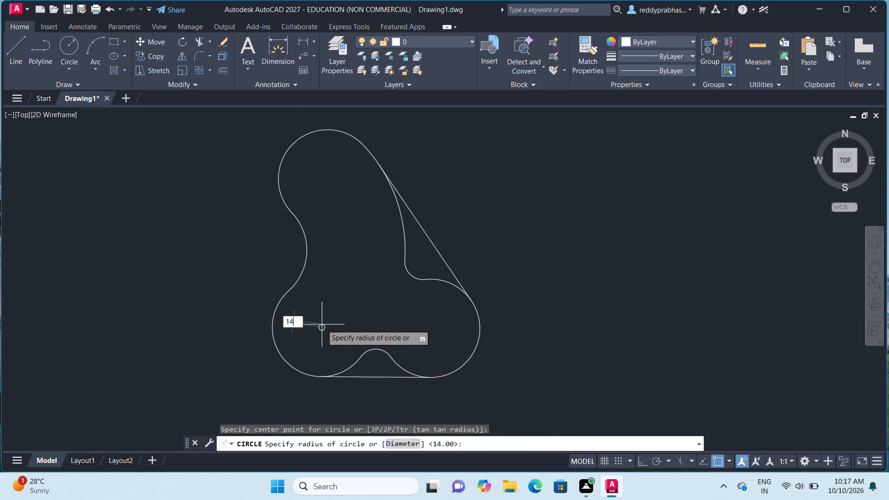
pyautogui.press('Return')
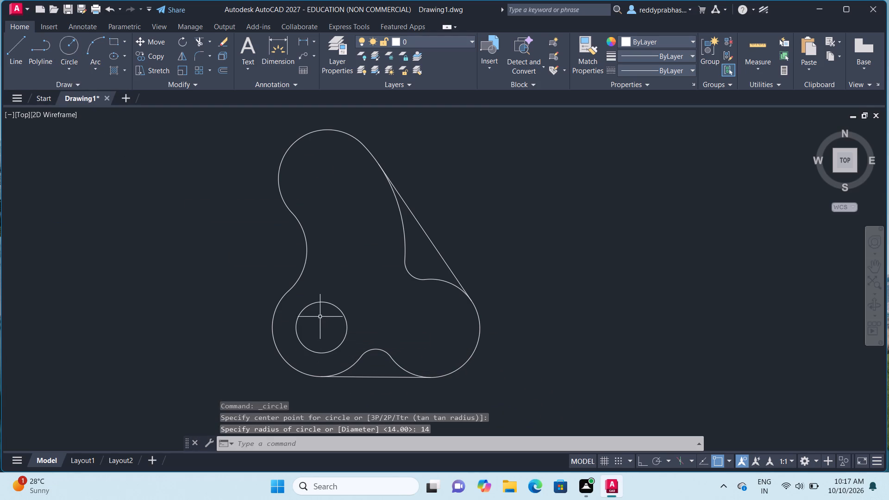
# Copy the lower-left hole from its centre about 60 mm horizontally into the bracket's lower-right rounded end.
pyautogui.click(322, 303)
pyautogui.rightClick(322, 303)
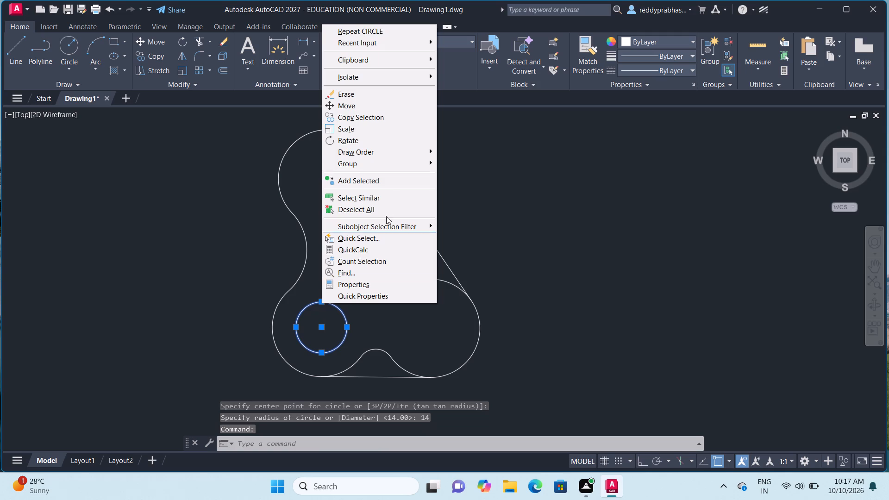
pyautogui.click(379, 119)
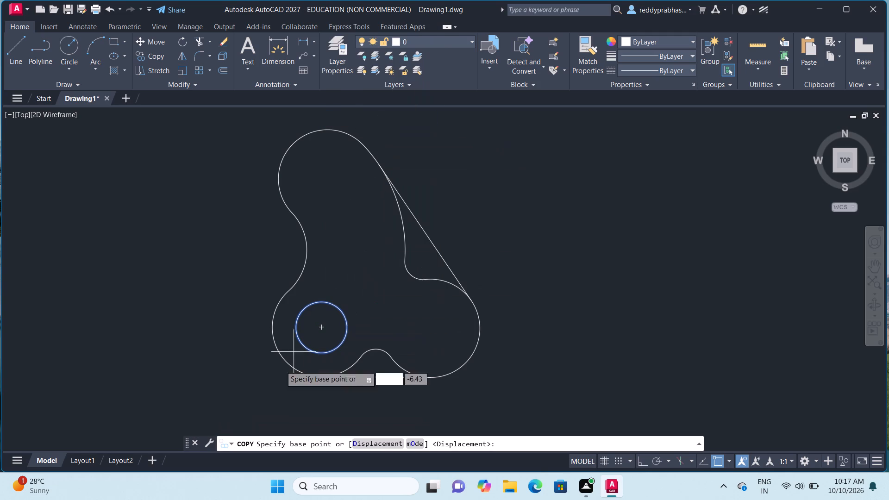
pyautogui.click(320, 328)
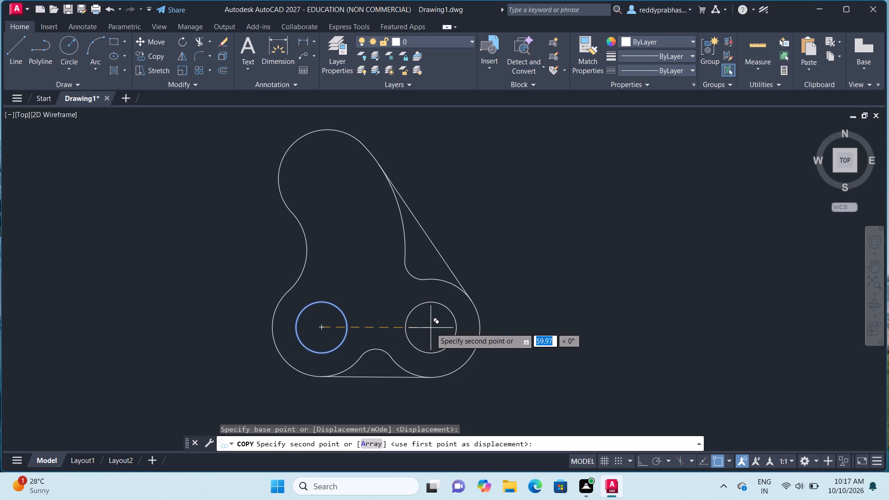
pyautogui.click(430, 328)
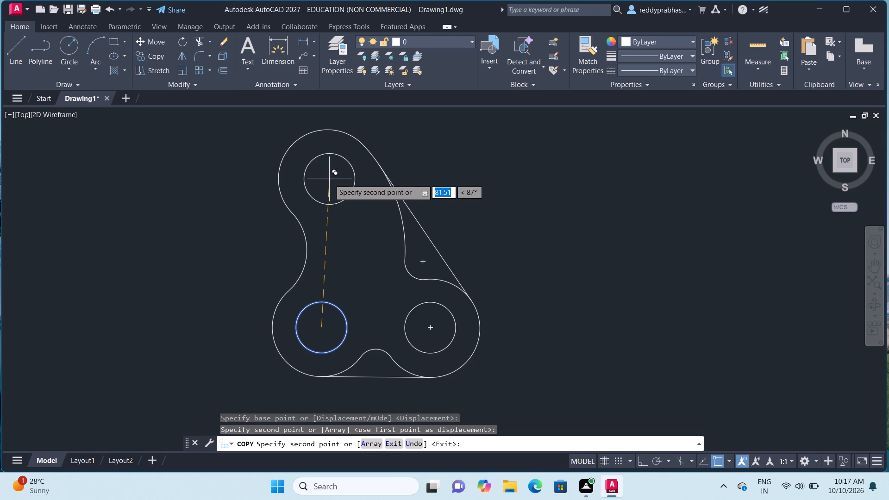
# Place another copy of the lower-left hole 83 mm away at about 87° in the upper rounded end.
pyautogui.write('83')
pyautogui.press('Return')
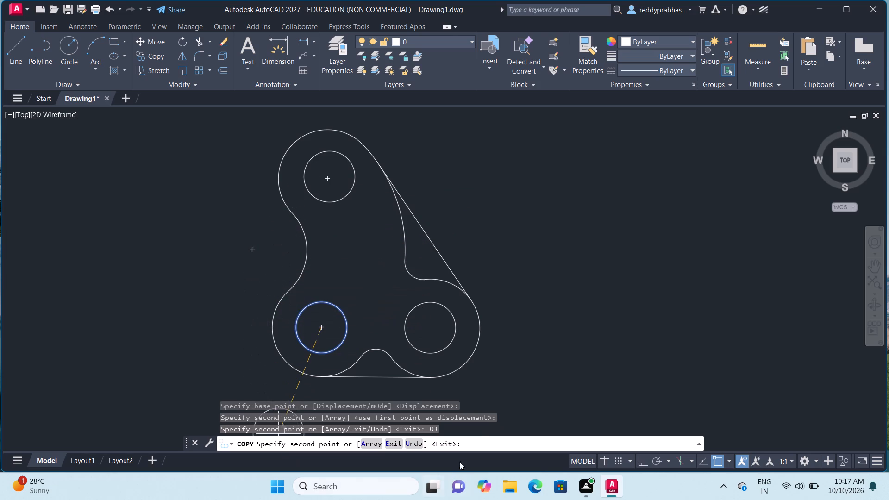
pyautogui.press('Escape')
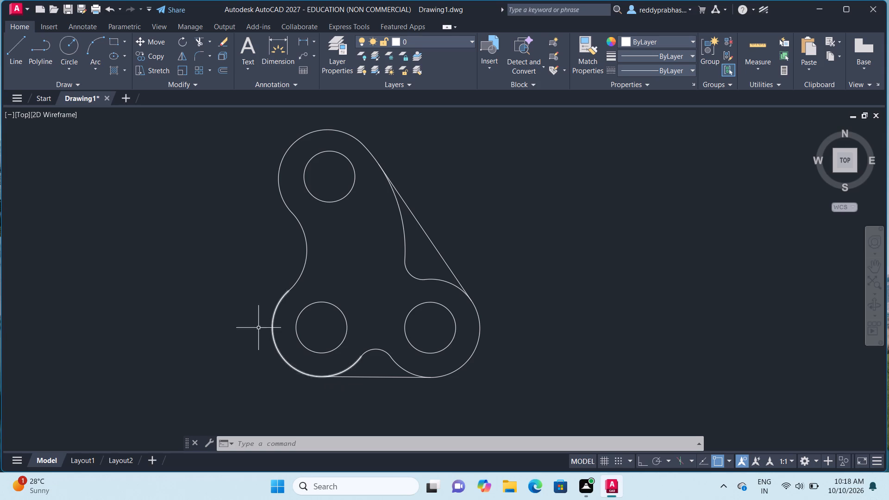
# Draw a 40 mm line upward from the lower-left hole's centre, continuing with a 30 mm line across to the right.
pyautogui.click(15, 50)
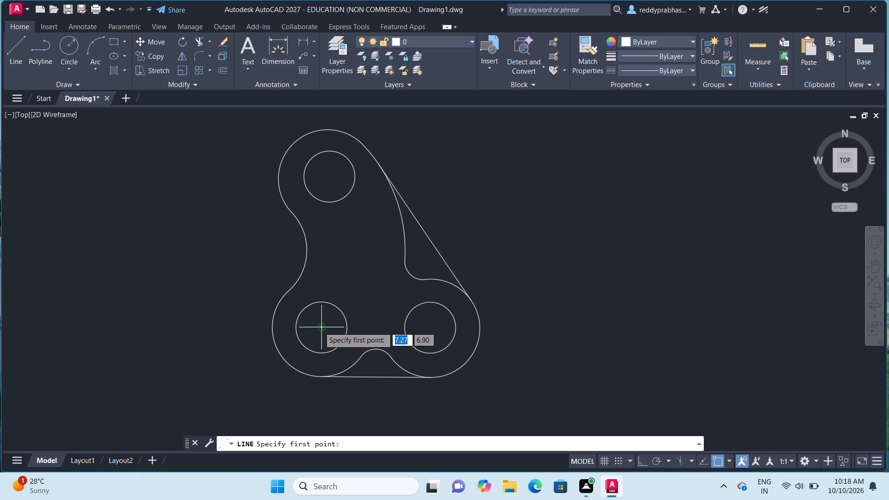
pyautogui.click(319, 327)
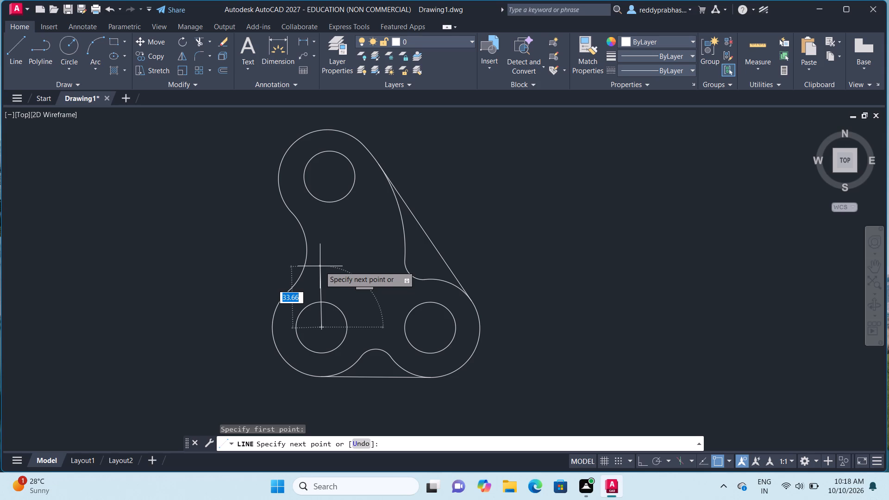
pyautogui.write('40')
pyautogui.press('Return')
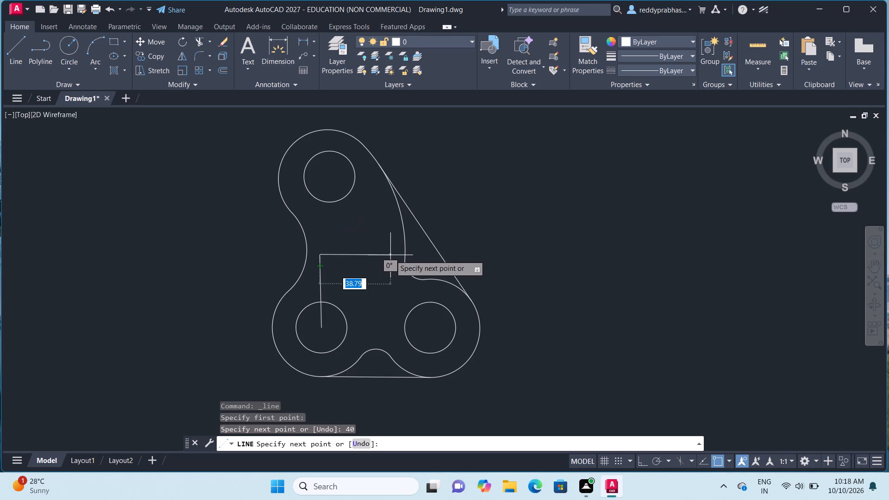
pyautogui.write('30')
pyautogui.press('Return')
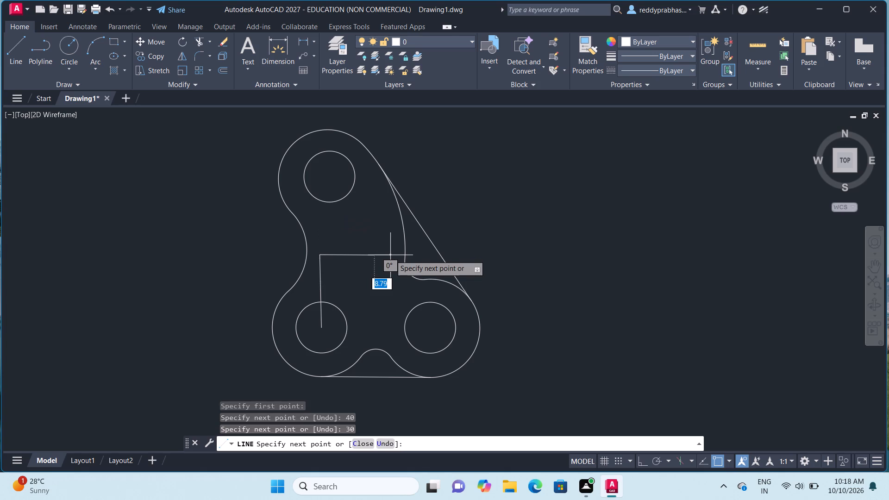
pyautogui.press('Escape')
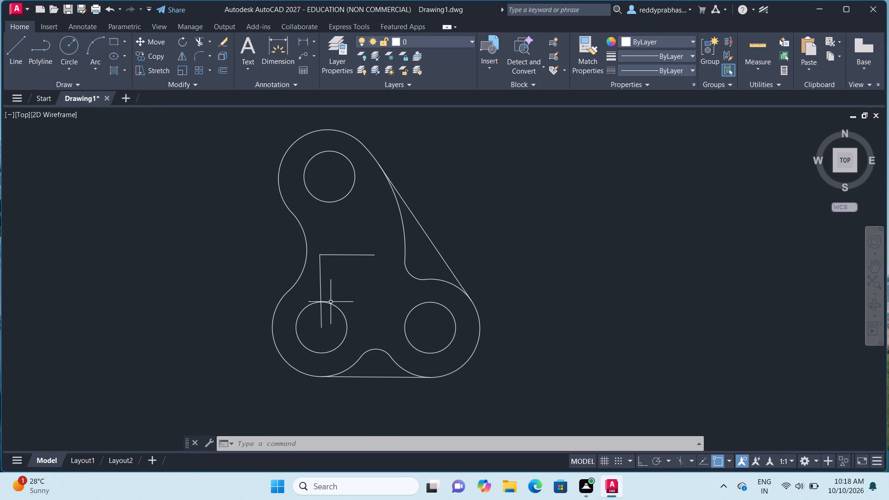
# Erase the slightly slanted 40 mm and 30 mm construction lines running from the lower-left hole's centre.
pyautogui.click(321, 295)
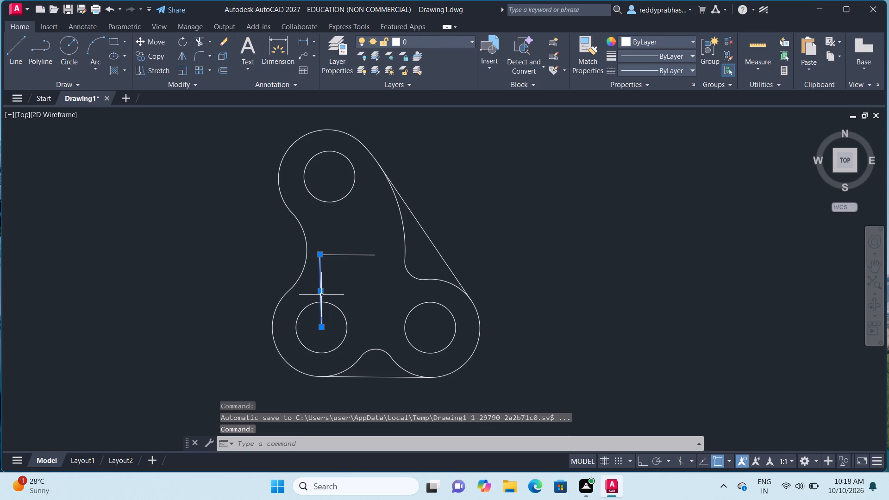
pyautogui.rightClick(321, 295)
pyautogui.click(359, 87)
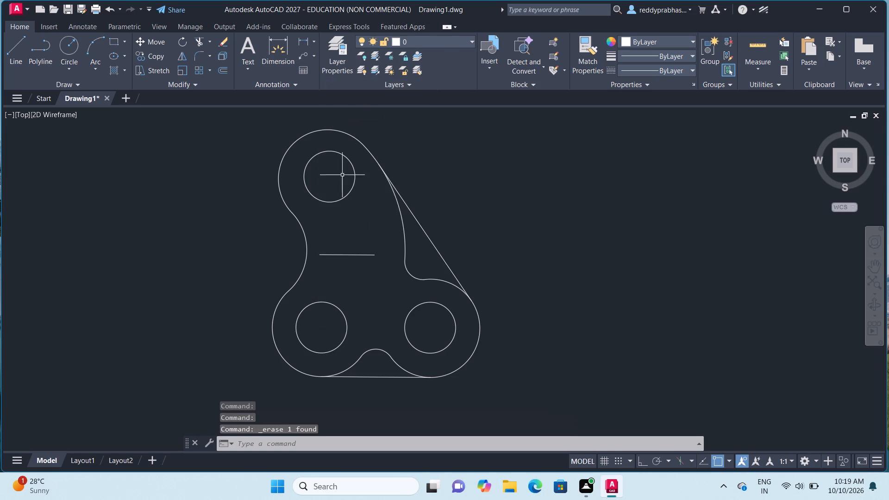
pyautogui.click(346, 256)
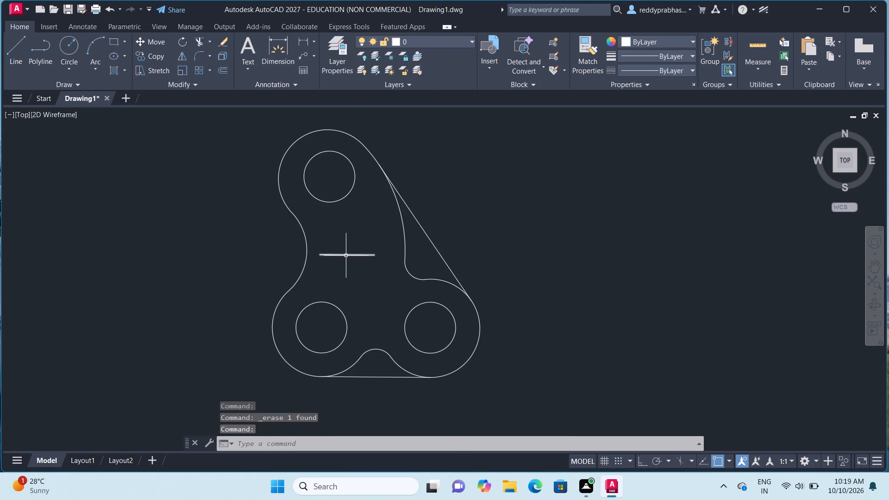
pyautogui.rightClick(346, 256)
pyautogui.click(356, 261)
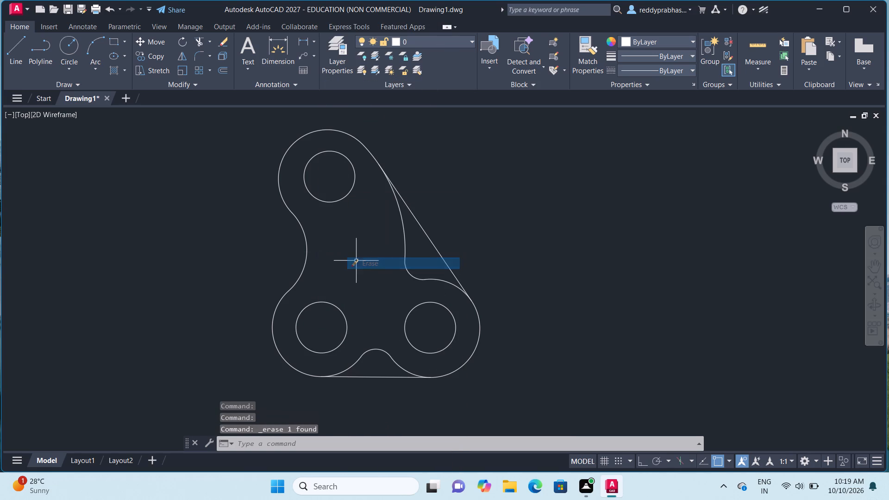
# Draw a 40 mm vertical construction line upward at 90° from the centre of the lower-left hole.
pyautogui.click(9, 46)
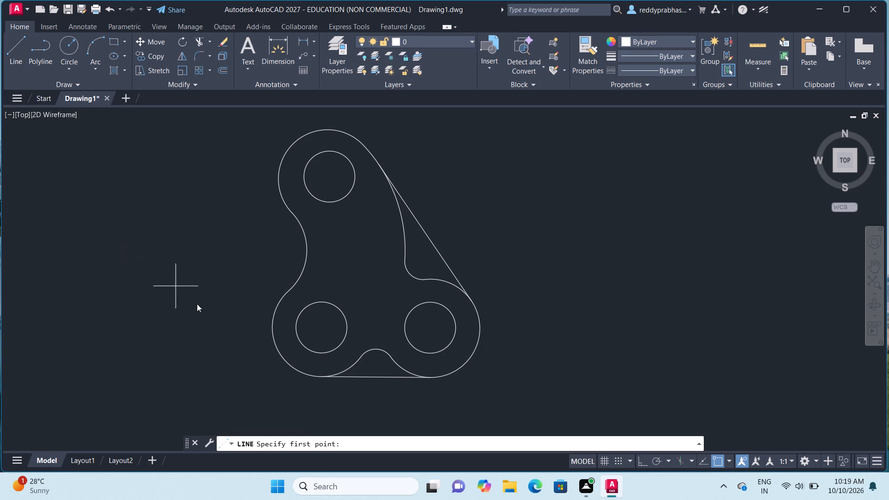
pyautogui.click(320, 327)
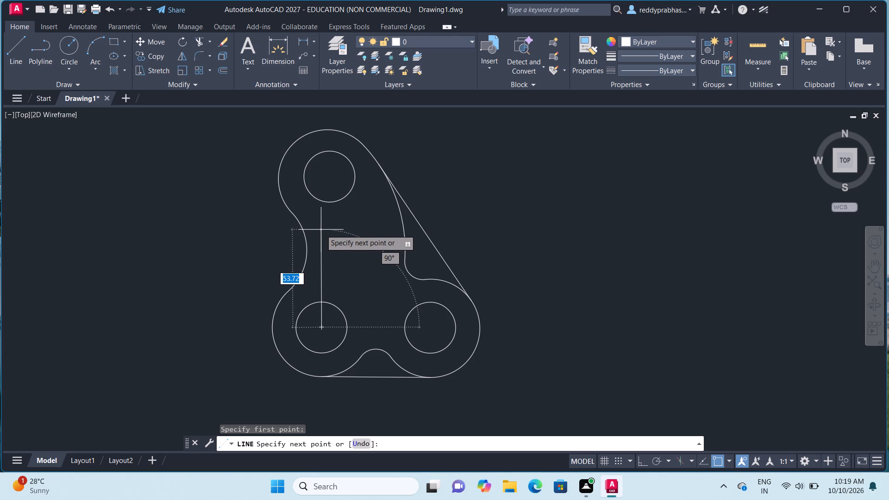
pyautogui.write('40')
pyautogui.press('Return')
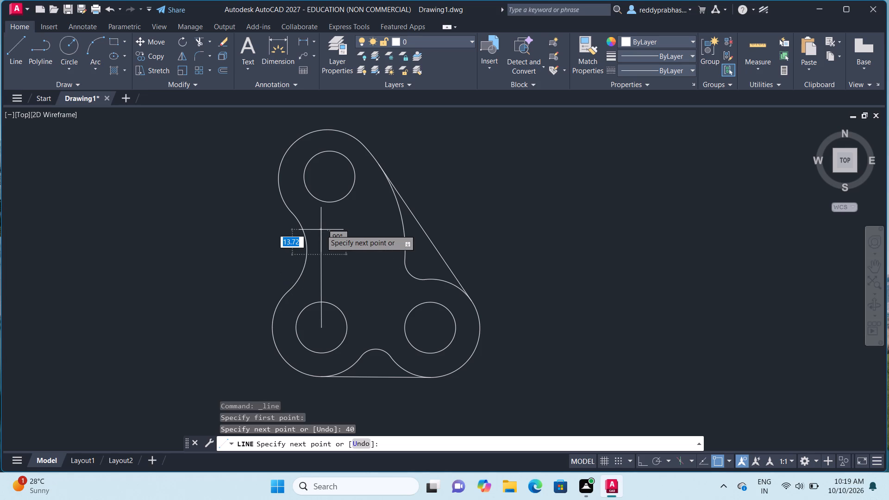
pyautogui.press('Escape')
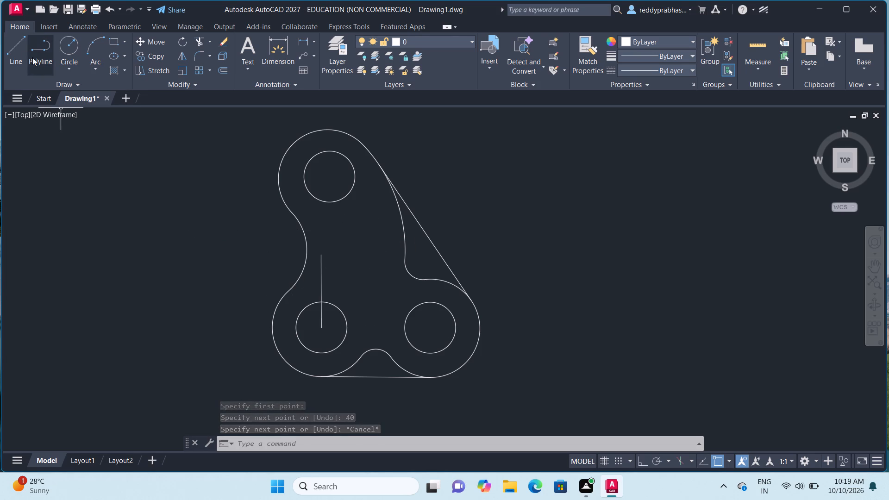
# Draw a 30 mm horizontal construction line to the right from the upper end of the vertical line.
pyautogui.click(16, 45)
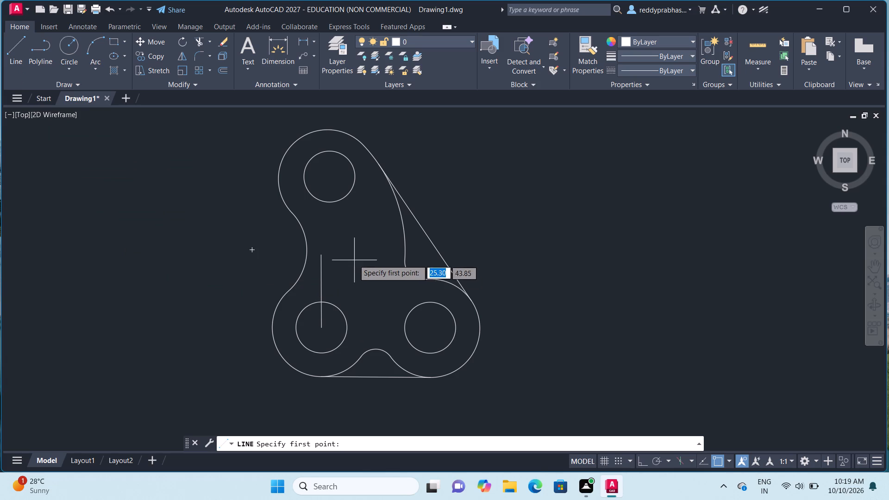
pyautogui.click(320, 256)
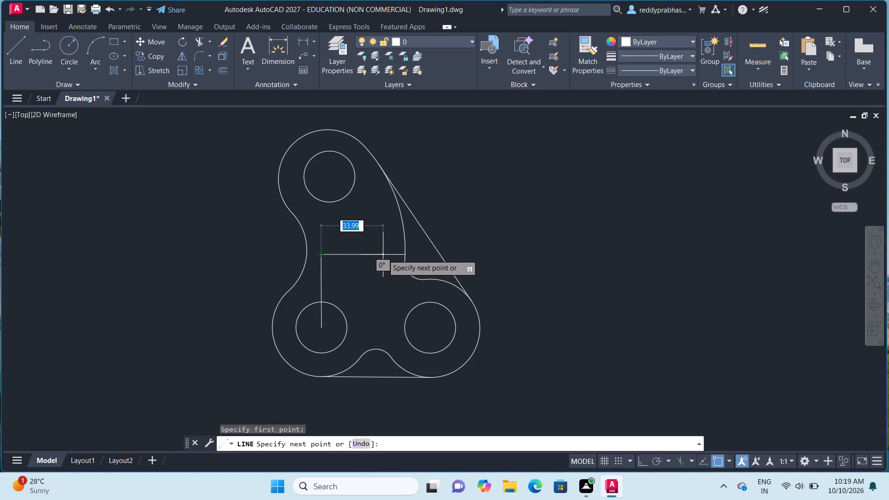
pyautogui.write('30')
pyautogui.press('Return')
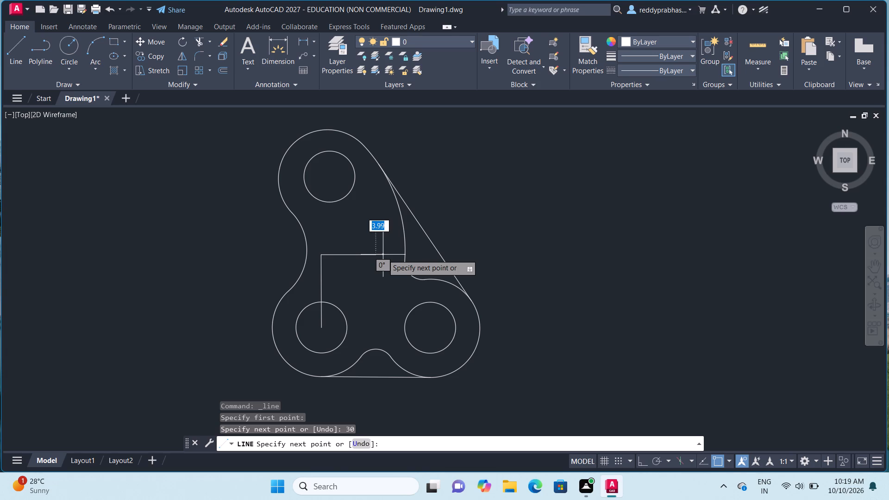
pyautogui.press('Escape')
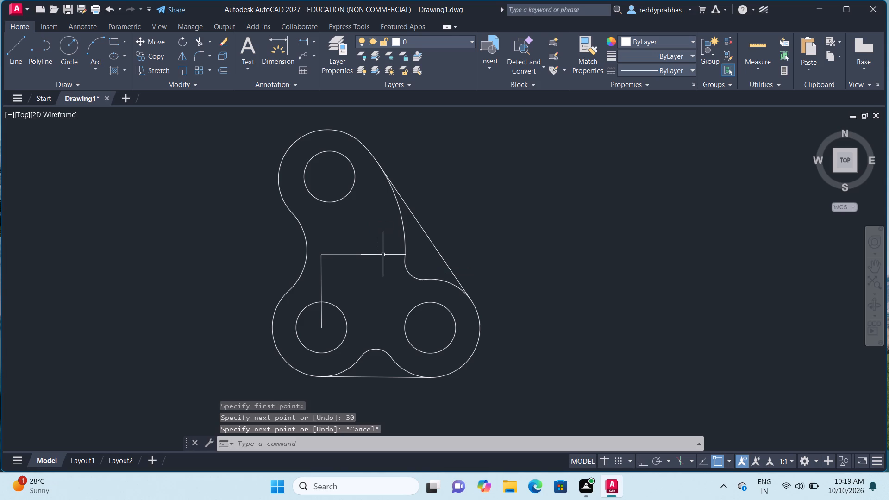
# Draw a 10 mm radius circle centred on the right end of the 30 mm horizontal line.
pyautogui.click(73, 59)
pyautogui.click(79, 89)
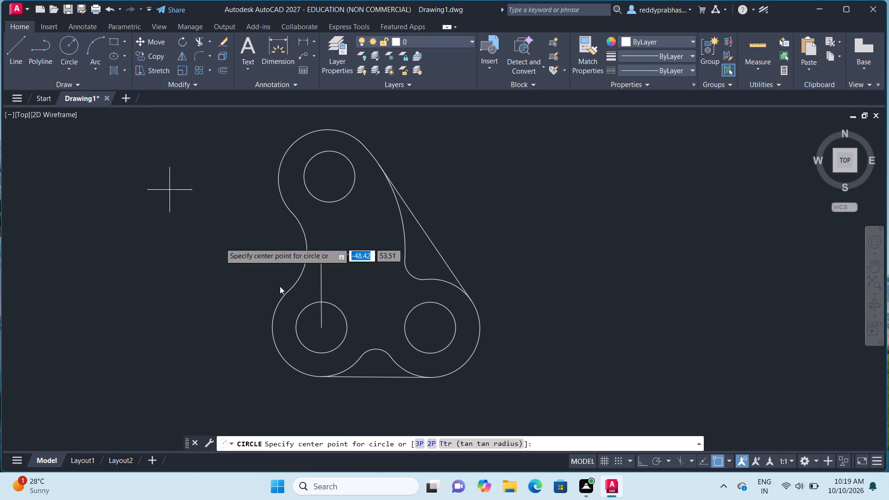
pyautogui.click(378, 256)
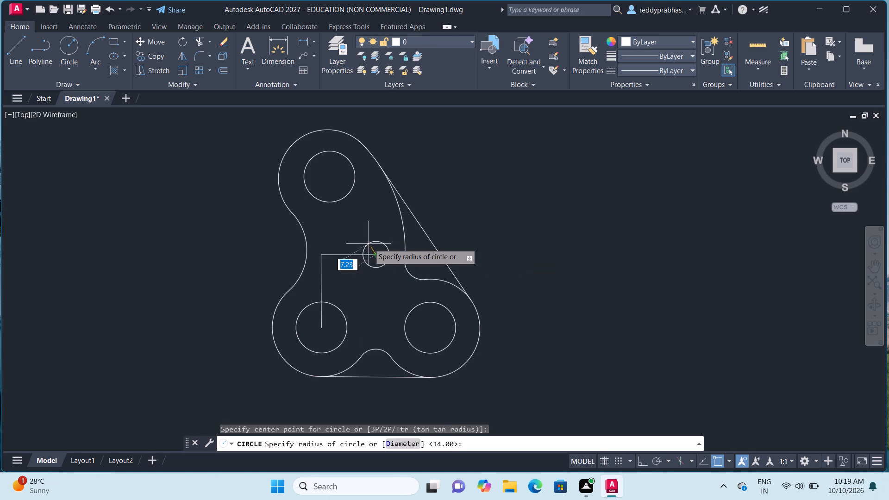
pyautogui.write('10')
pyautogui.press('Return')
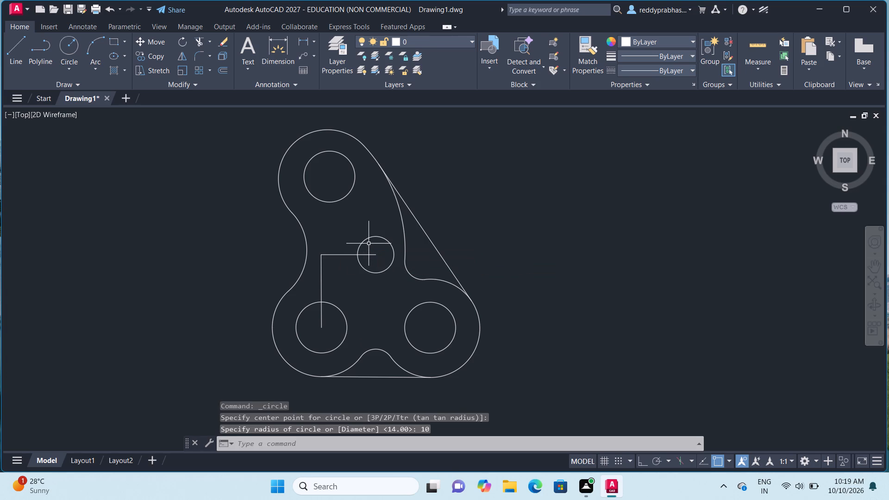
pyautogui.press('Escape')
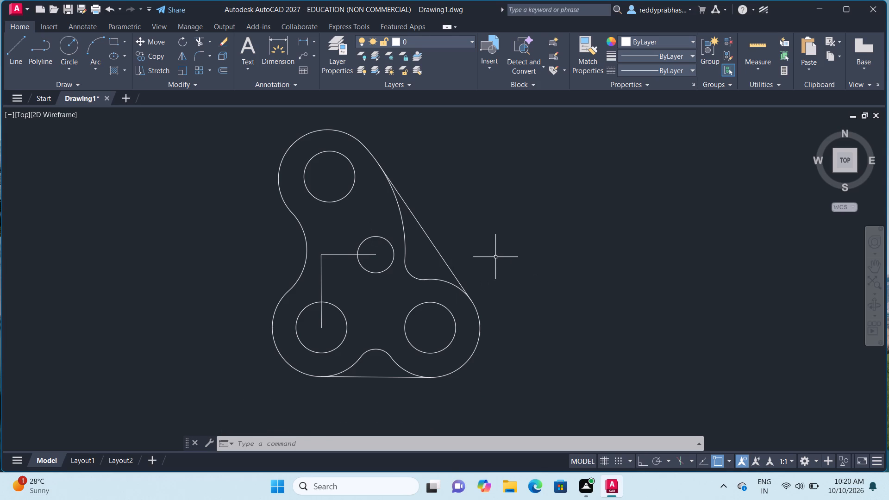
# Trim away both construction lines between the lower-left hole's centre and the small circle, including the pieces inside the circles.
pyautogui.write('tr')
pyautogui.click(523, 289)
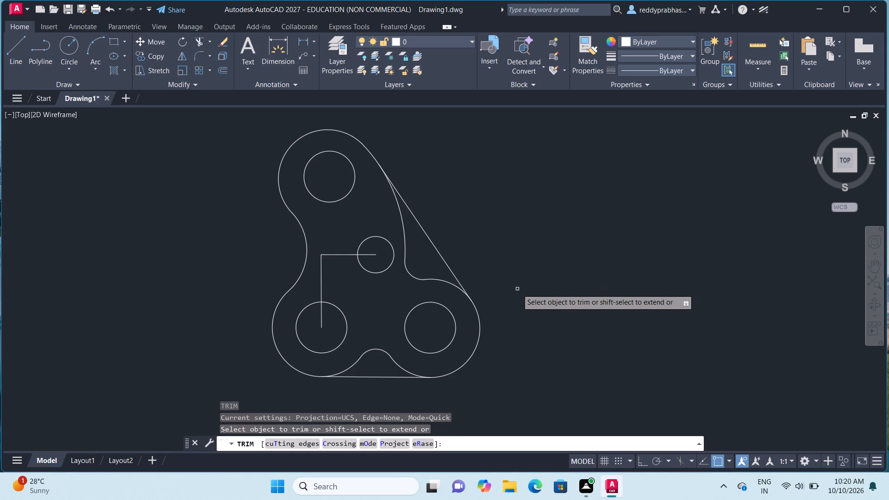
pyautogui.click(367, 255)
pyautogui.click(334, 255)
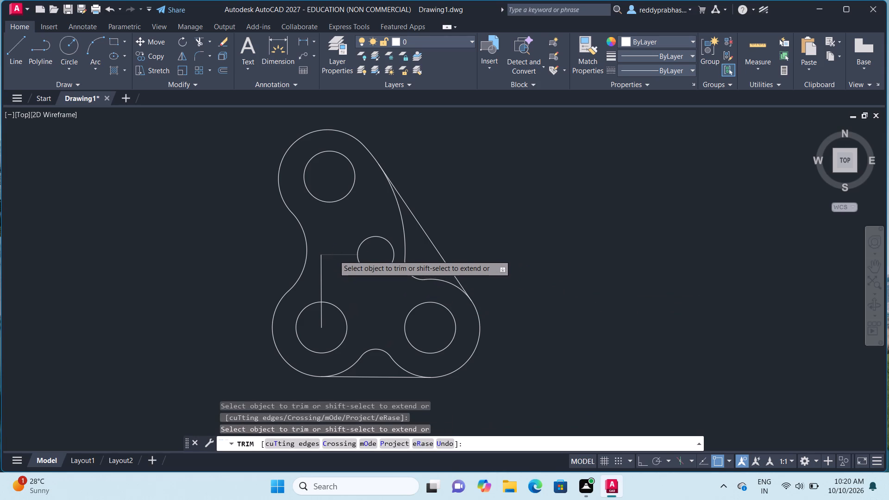
pyautogui.click(321, 261)
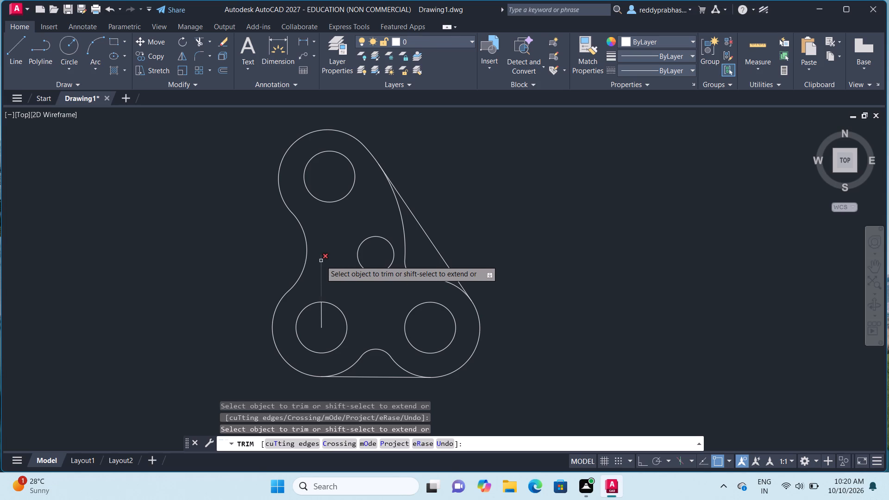
pyautogui.click(320, 322)
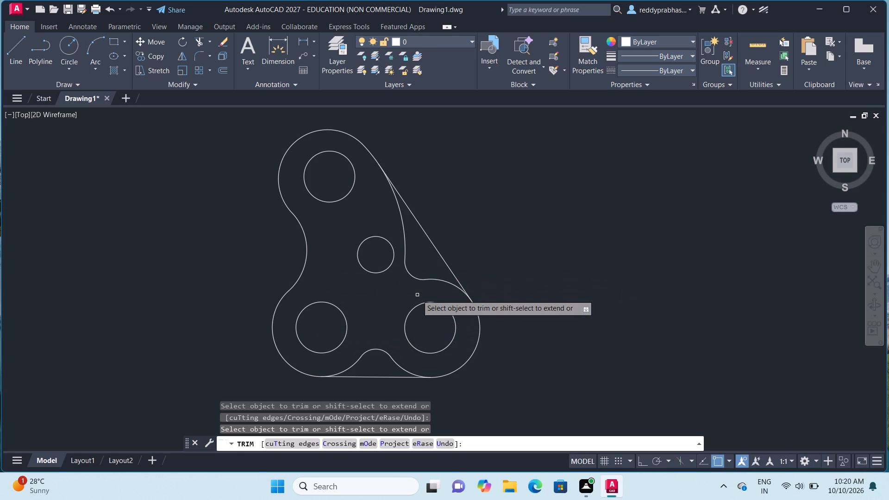
pyautogui.press('Escape')
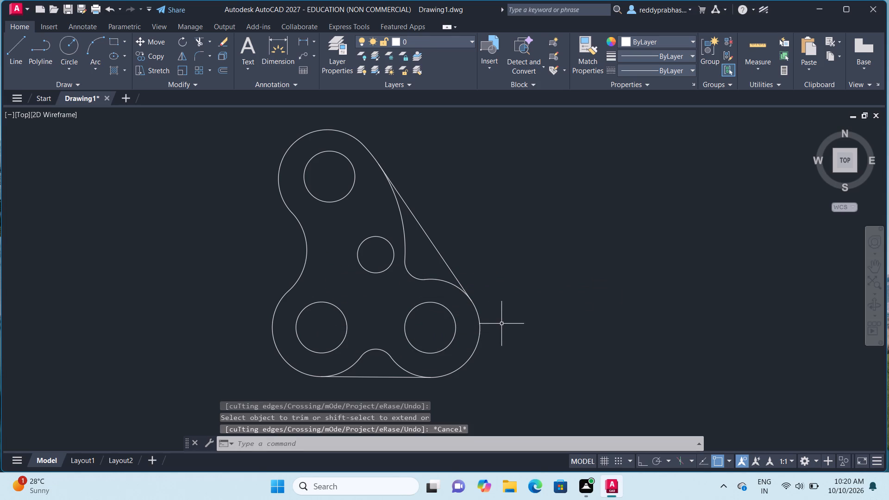
# Examine up close where the long slanted line meets the curved outline below the upper rounded end, and return to the whole bracket.
pyautogui.scroll(1, 501, 320)
pyautogui.click(874, 266)
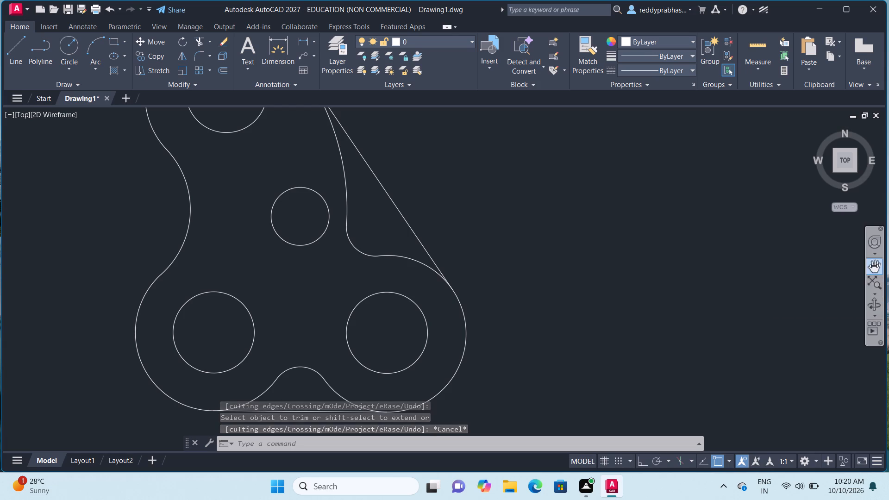
pyautogui.moveTo(574, 263); pyautogui.dragTo(661, 360)
pyautogui.moveTo(452, 240); pyautogui.dragTo(454, 242)
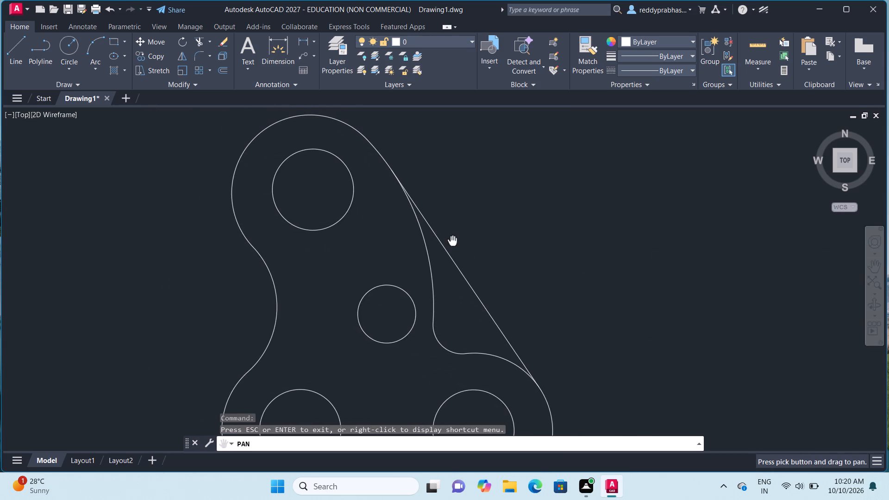
pyautogui.moveTo(454, 242); pyautogui.dragTo(561, 307)
pyautogui.scroll(2, 537, 305)
pyautogui.moveTo(462, 271); pyautogui.dragTo(499, 332)
pyautogui.scroll(2, 478, 310)
pyautogui.scroll(-3, 460, 290)
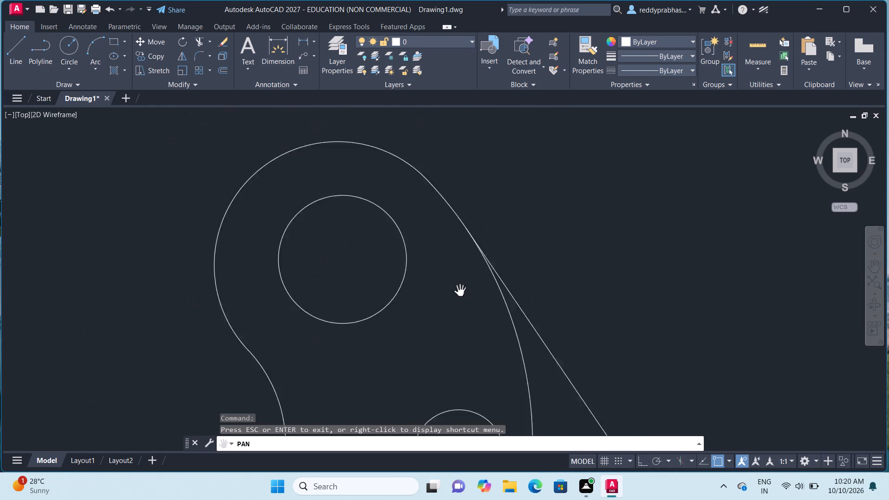
pyautogui.scroll(-1, 460, 290)
pyautogui.scroll(3, 544, 269)
pyautogui.moveTo(348, 253); pyautogui.dragTo(521, 319)
pyautogui.scroll(3, 523, 316)
pyautogui.moveTo(309, 278); pyautogui.dragTo(310, 279)
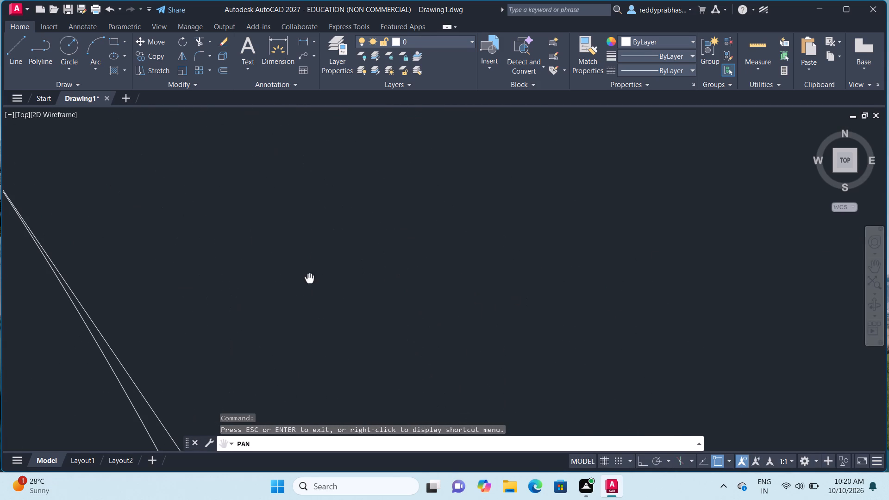
pyautogui.moveTo(310, 279); pyautogui.dragTo(667, 326)
pyautogui.scroll(4, 506, 290)
pyautogui.moveTo(524, 304); pyautogui.dragTo(798, 382)
pyautogui.moveTo(158, 239); pyautogui.dragTo(551, 339)
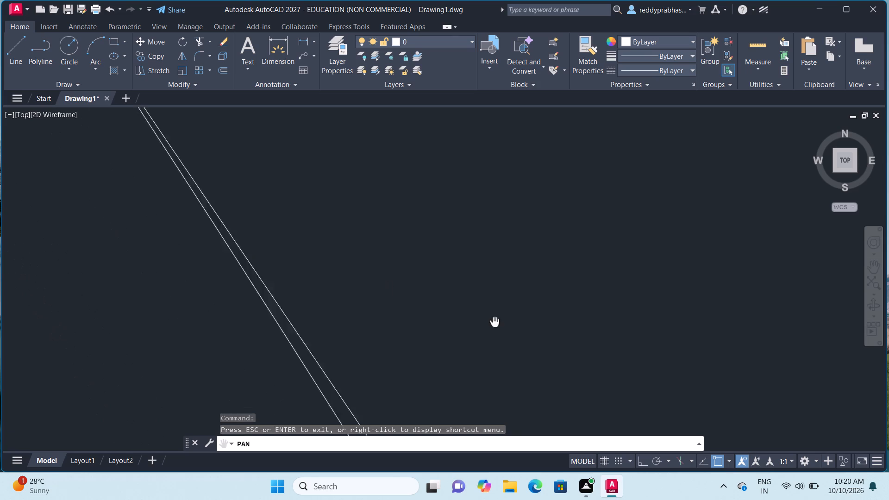
pyautogui.moveTo(551, 339); pyautogui.dragTo(608, 353)
pyautogui.moveTo(369, 236); pyautogui.dragTo(487, 357)
pyautogui.moveTo(352, 222); pyautogui.dragTo(402, 325)
pyautogui.moveTo(334, 231); pyautogui.dragTo(366, 301)
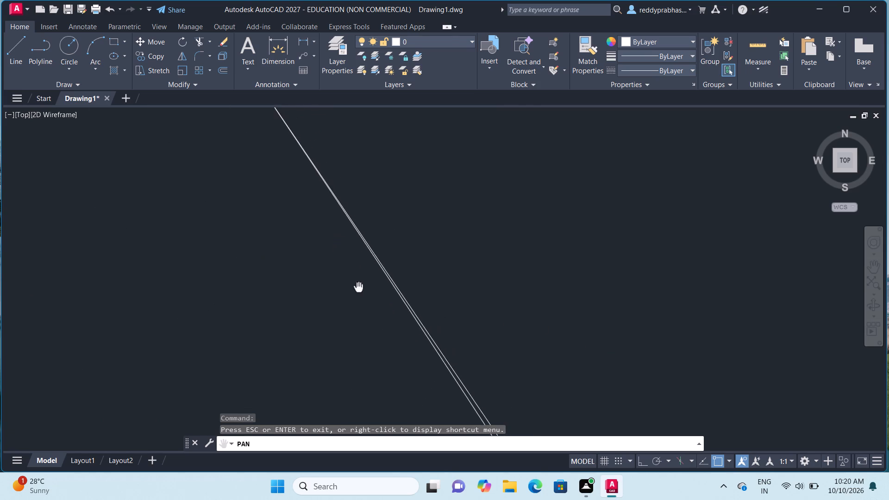
pyautogui.moveTo(366, 301); pyautogui.dragTo(376, 312)
pyautogui.moveTo(338, 237); pyautogui.dragTo(368, 282)
pyautogui.moveTo(346, 250); pyautogui.dragTo(384, 320)
pyautogui.moveTo(333, 263); pyautogui.dragTo(369, 316)
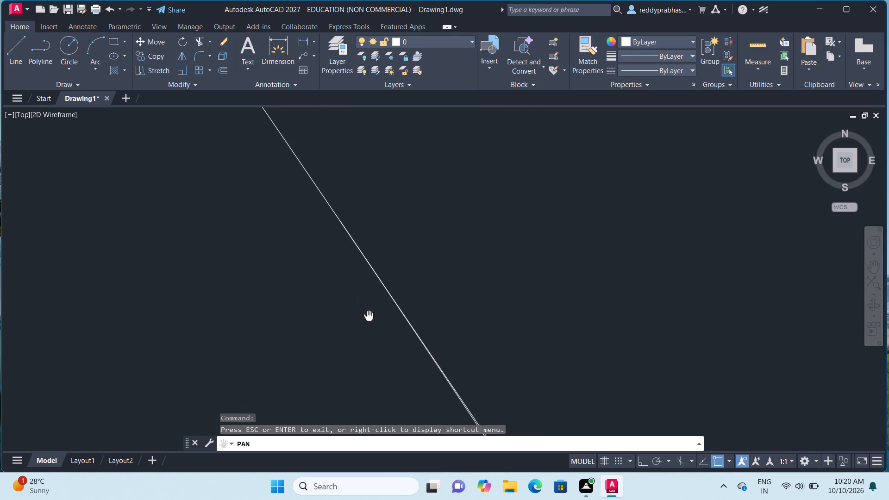
pyautogui.moveTo(369, 316); pyautogui.dragTo(369, 314)
pyautogui.moveTo(338, 250); pyautogui.dragTo(360, 312)
pyautogui.moveTo(312, 247); pyautogui.dragTo(368, 310)
pyautogui.moveTo(307, 259); pyautogui.dragTo(328, 298)
pyautogui.moveTo(287, 250); pyautogui.dragTo(323, 300)
pyautogui.moveTo(284, 239); pyautogui.dragTo(312, 283)
pyautogui.moveTo(275, 230); pyautogui.dragTo(294, 271)
pyautogui.moveTo(269, 235); pyautogui.dragTo(295, 280)
pyautogui.moveTo(269, 242); pyautogui.dragTo(318, 299)
pyautogui.moveTo(278, 261); pyautogui.dragTo(317, 316)
pyautogui.moveTo(267, 265); pyautogui.dragTo(310, 329)
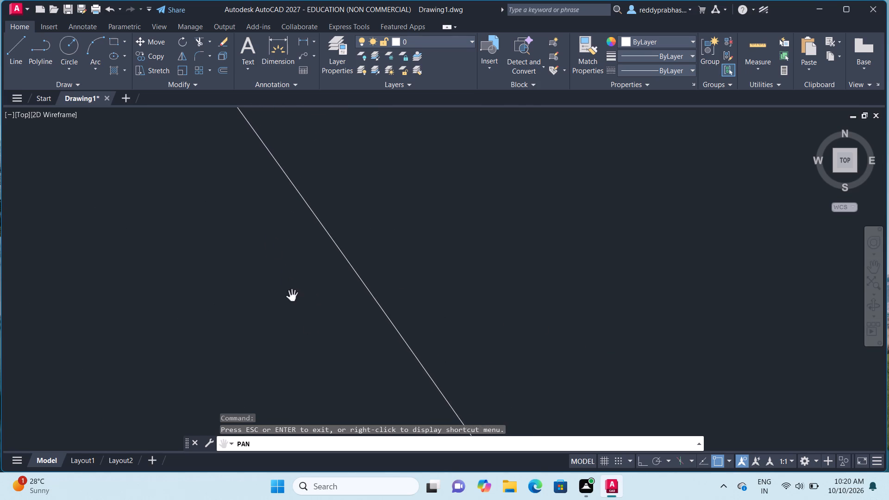
pyautogui.moveTo(274, 269); pyautogui.dragTo(315, 337)
pyautogui.moveTo(301, 300); pyautogui.dragTo(334, 342)
pyautogui.moveTo(305, 298); pyautogui.dragTo(319, 352)
pyautogui.moveTo(305, 320); pyautogui.dragTo(311, 340)
pyautogui.moveTo(321, 339); pyautogui.dragTo(349, 371, button='right')
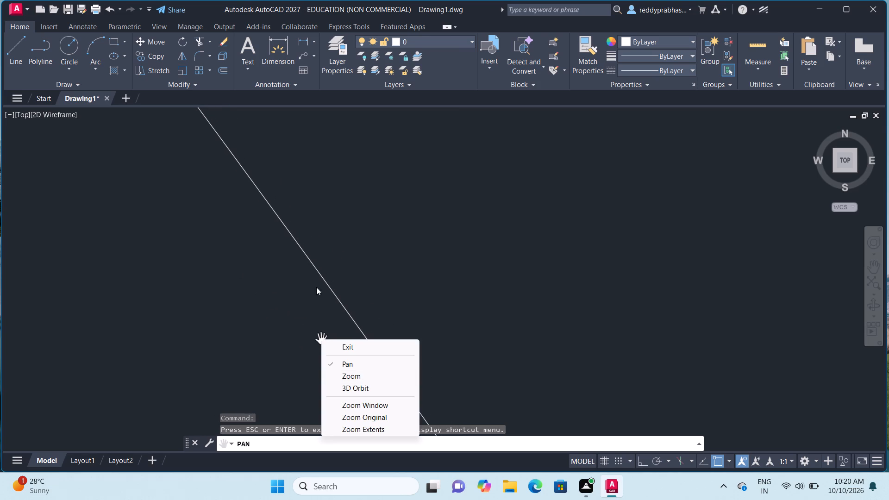
pyautogui.click(359, 347)
pyautogui.scroll(-3, 330, 311)
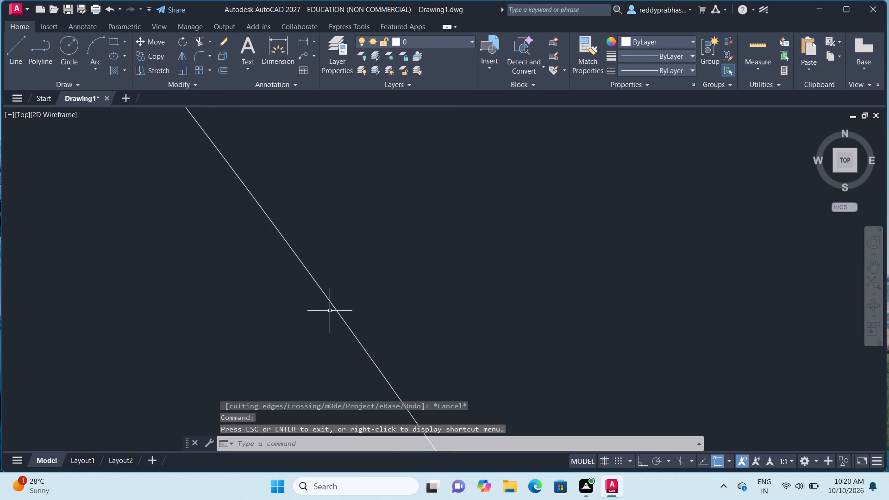
pyautogui.scroll(-8, 330, 311)
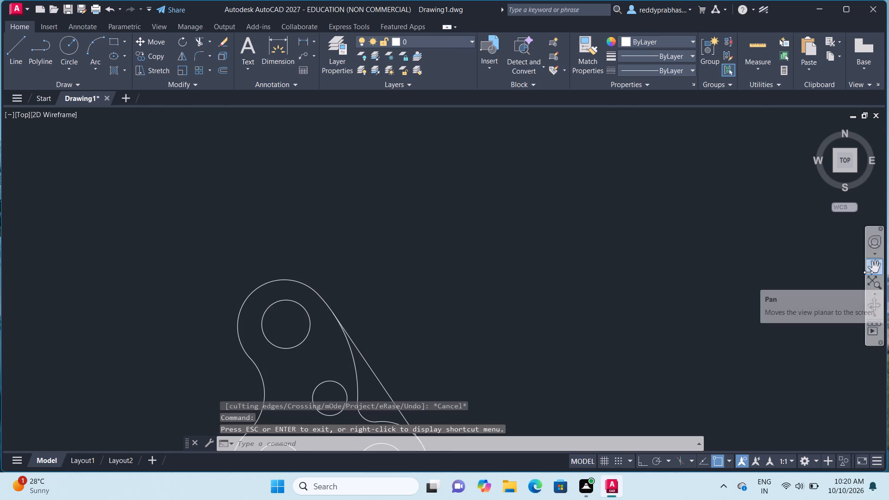
pyautogui.click(869, 271)
pyautogui.moveTo(651, 300); pyautogui.dragTo(714, 163)
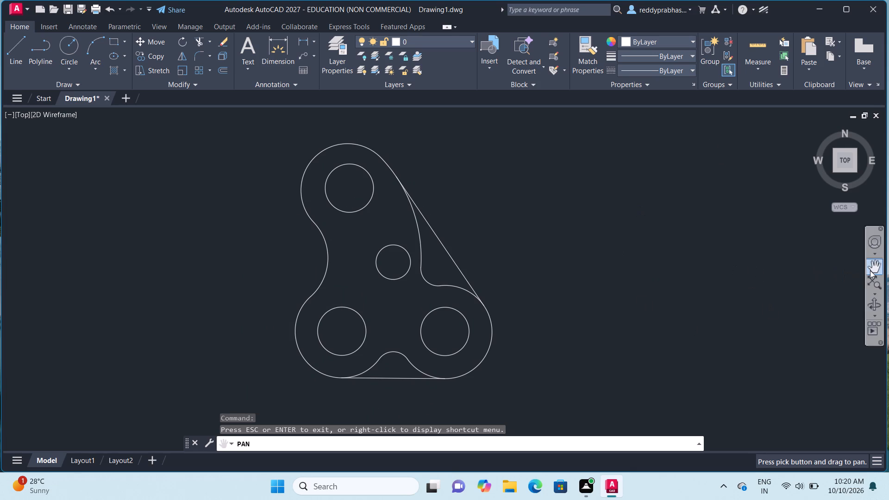
pyautogui.click(870, 270)
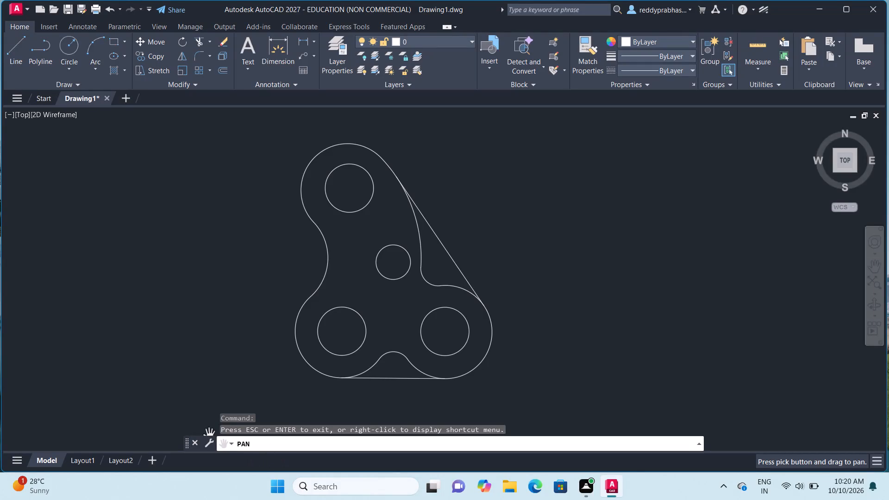
# Add centre marks to the bracket's three rounded ends: the upper, lower-left and lower-right outline arcs.
pyautogui.rightClick(194, 441)
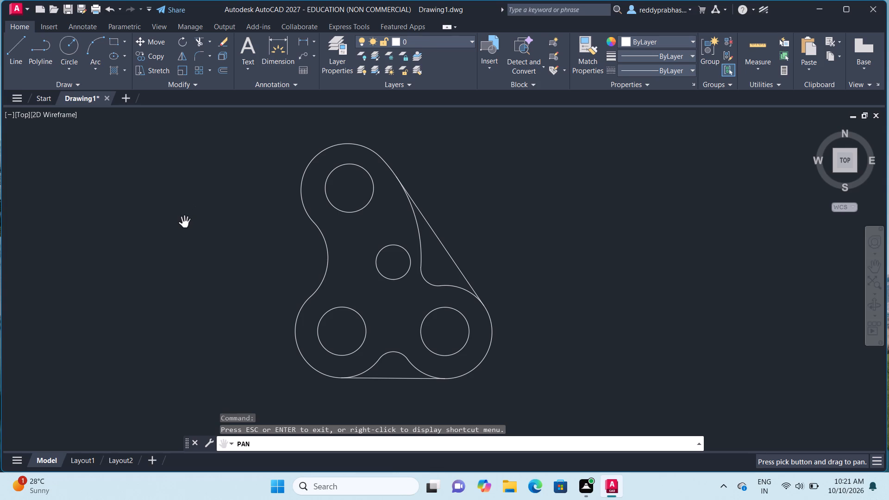
pyautogui.press('Escape')
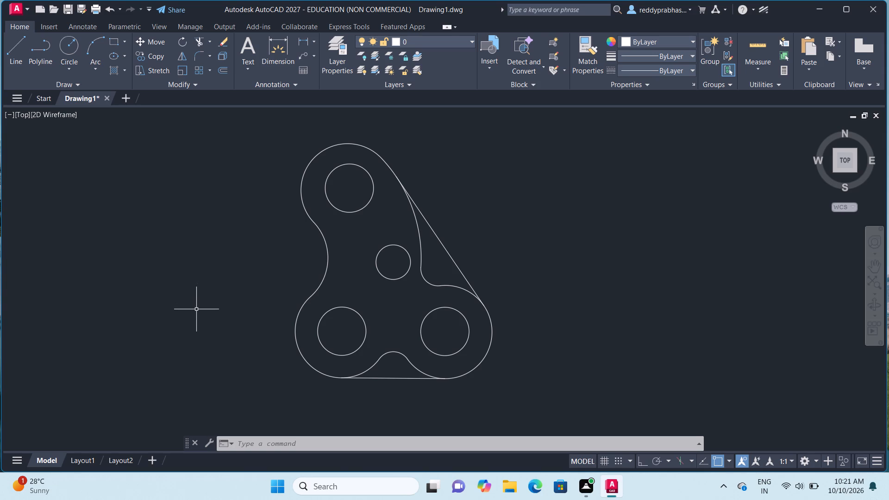
pyautogui.write('ce')
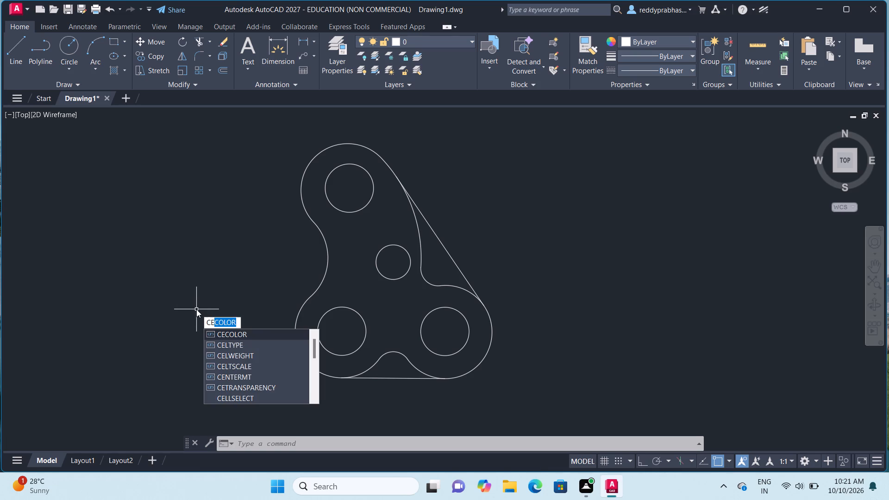
pyautogui.press('n')
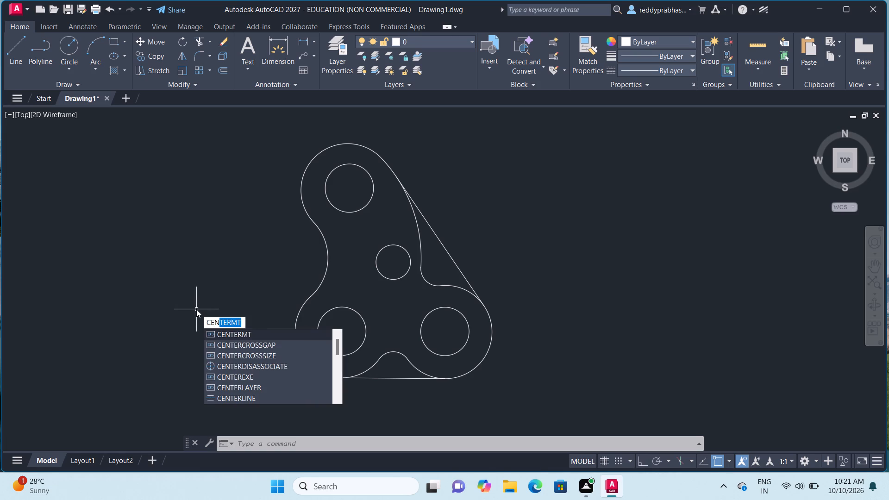
pyautogui.press('t')
pyautogui.press('e')
pyautogui.press('r')
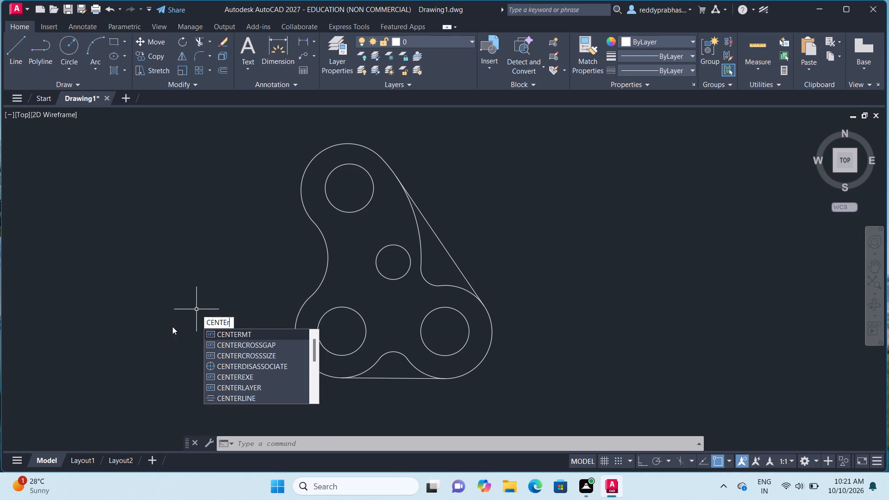
pyautogui.press('m')
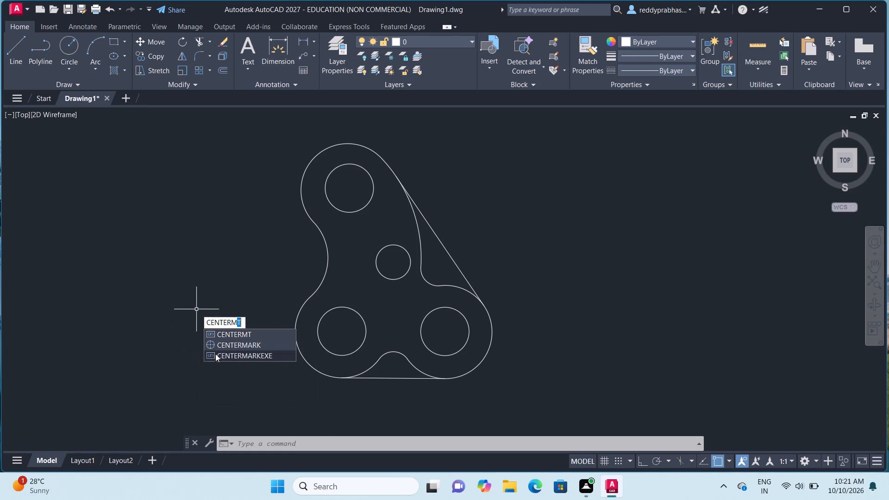
pyautogui.click(224, 344)
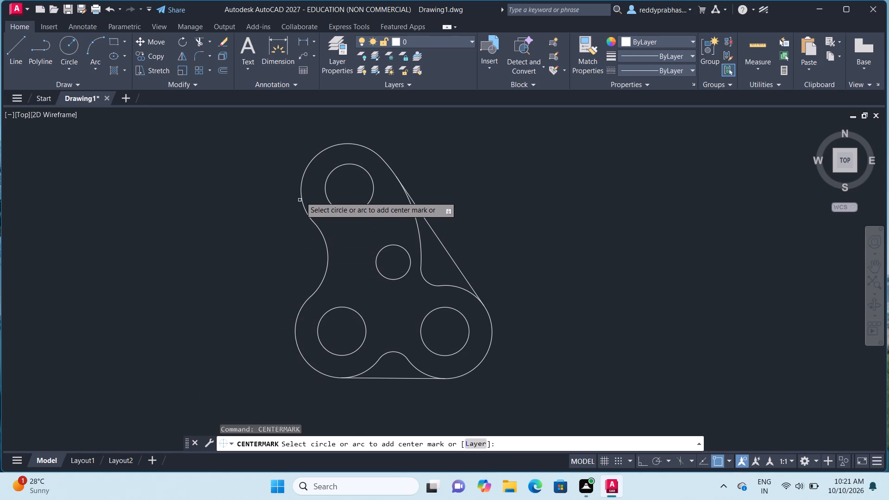
pyautogui.click(301, 189)
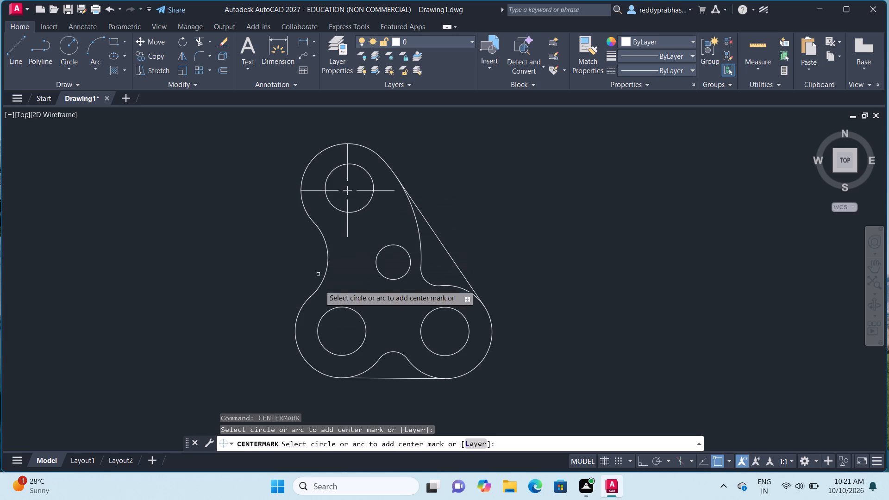
pyautogui.click(300, 352)
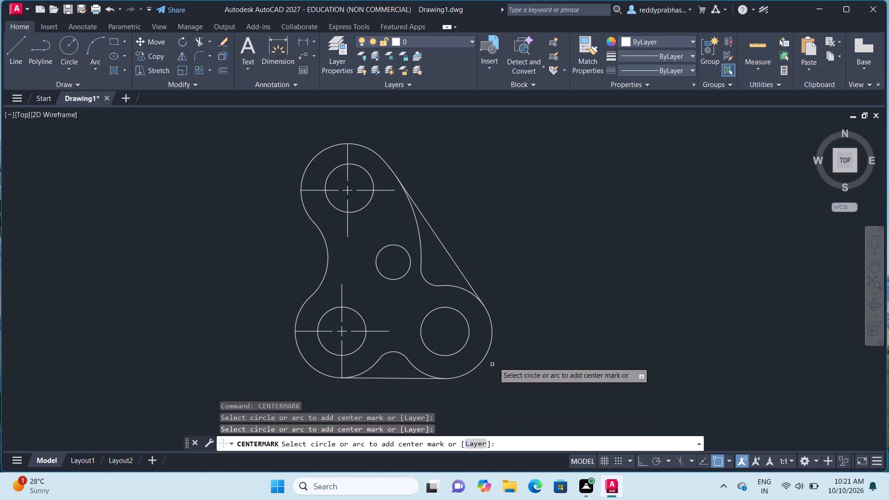
pyautogui.click(493, 345)
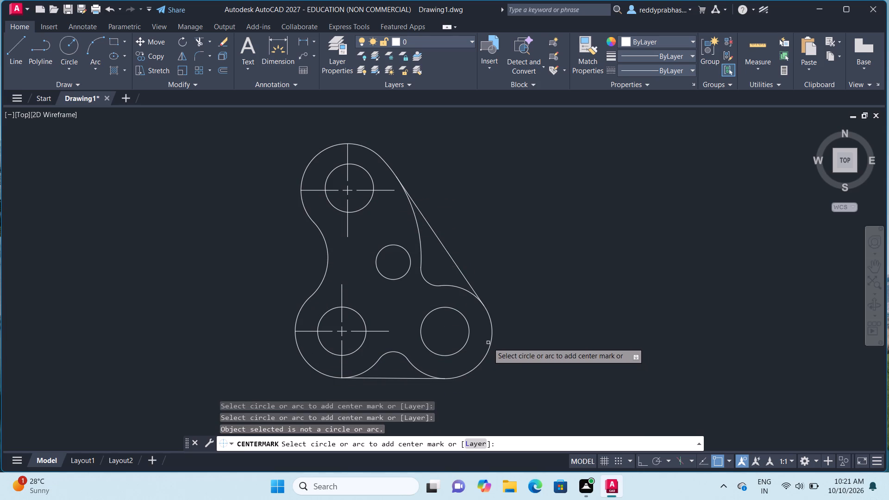
pyautogui.click(492, 343)
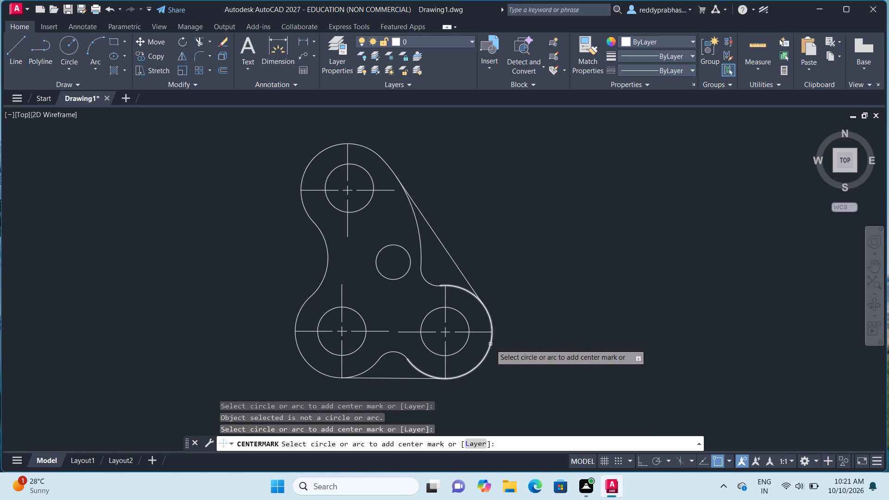
pyautogui.press('Escape')
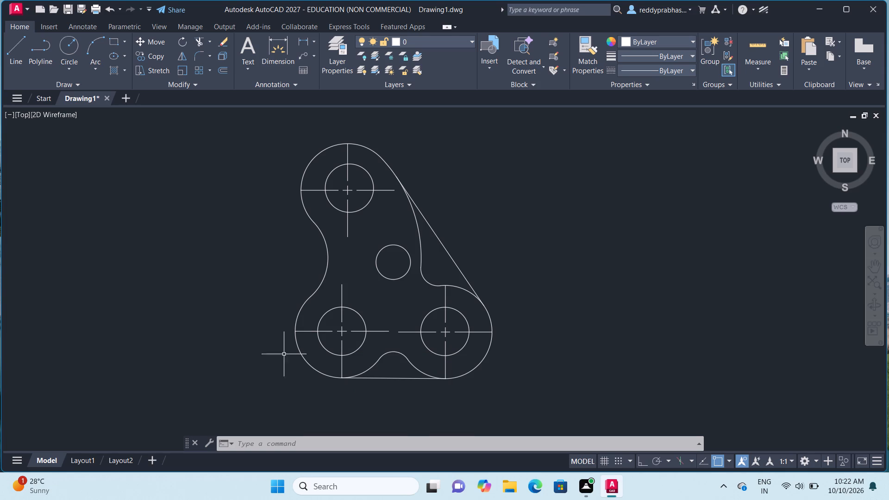
# Assign the CENTER2 linetype to all three centre marks.
pyautogui.click(313, 332)
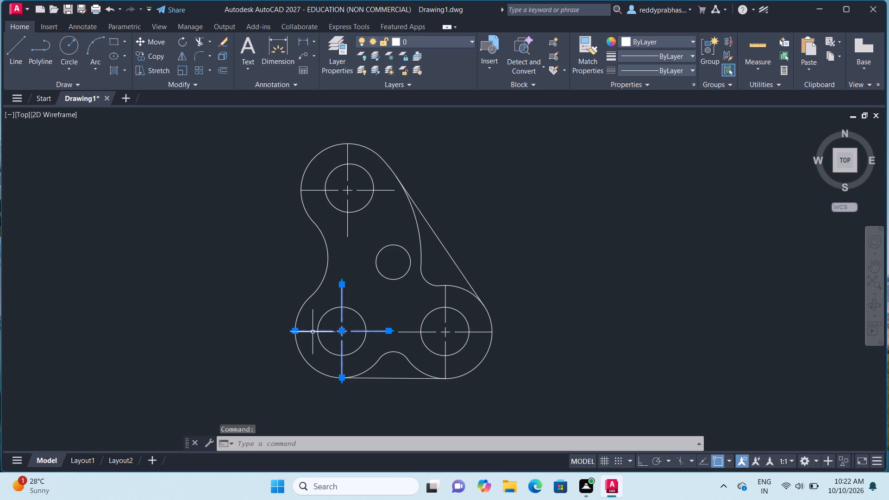
pyautogui.click(349, 222)
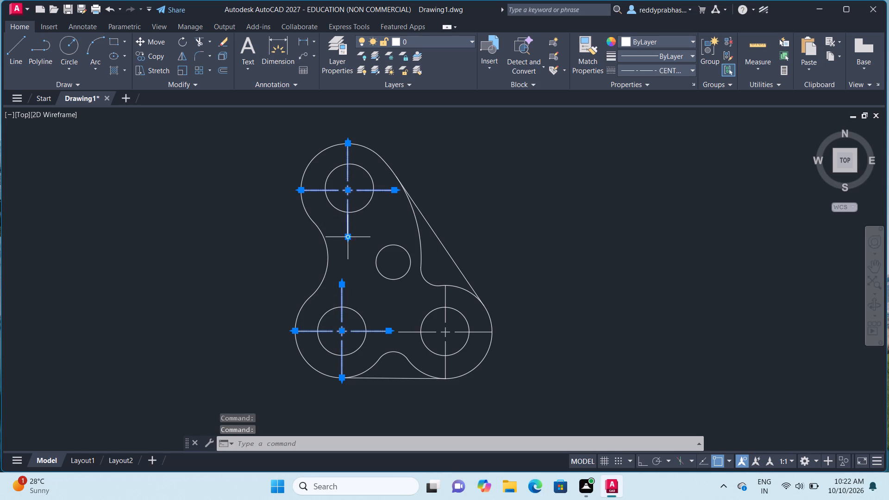
pyautogui.click(411, 331)
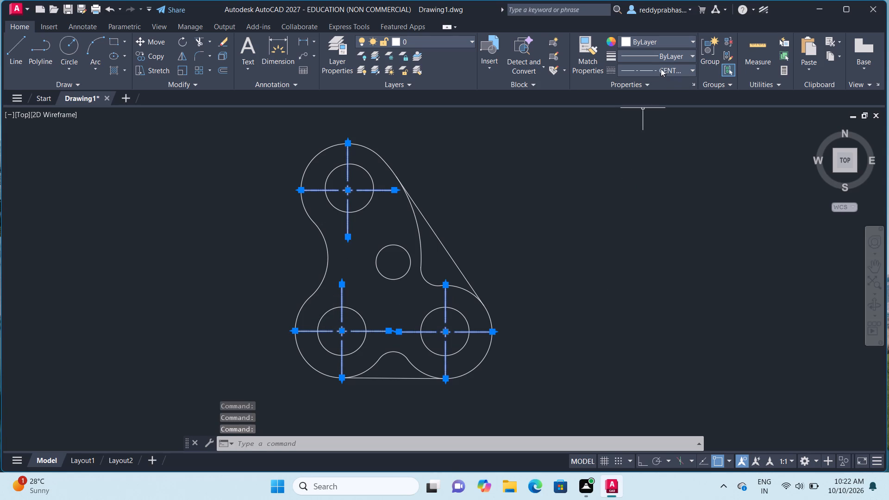
pyautogui.click(693, 69)
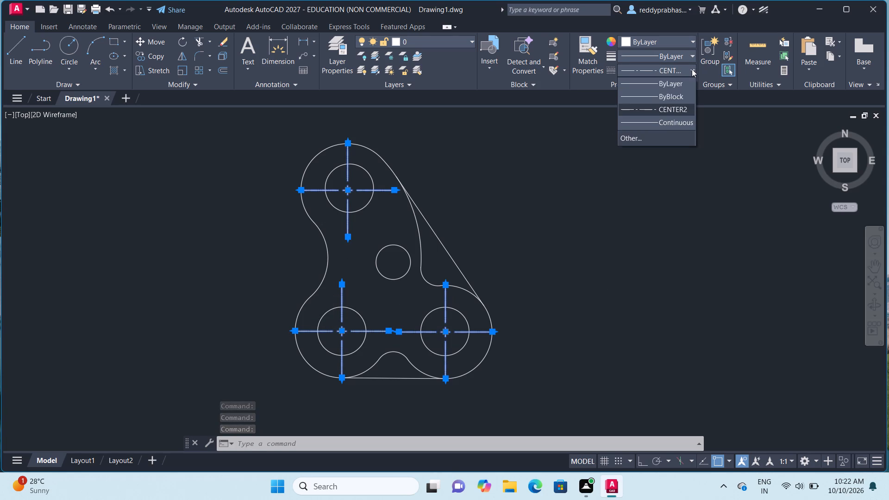
pyautogui.click(679, 108)
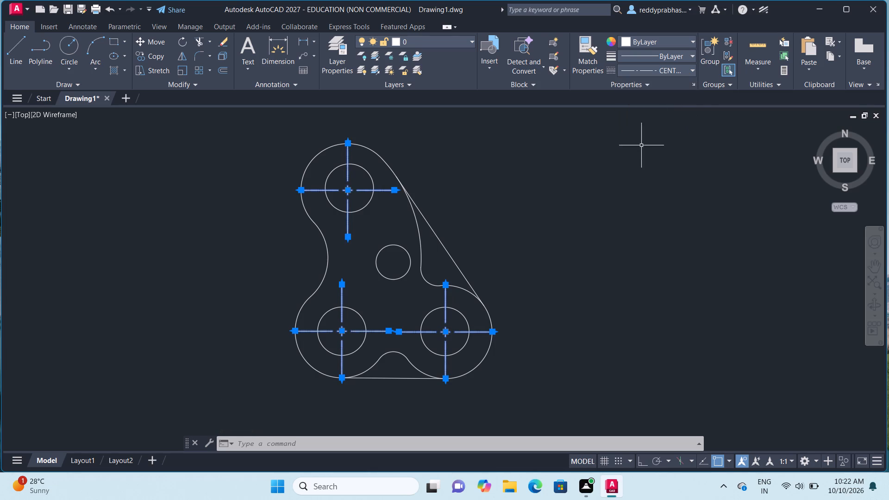
pyautogui.press('Escape')
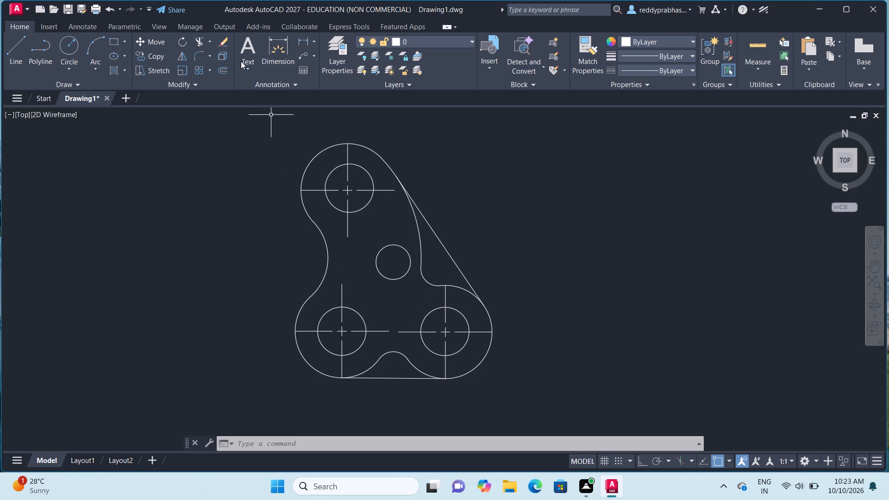
# Add a radius dimension to the upper hole, placing its text outside the outline to the left of the upper rounded end.
pyautogui.click(310, 36)
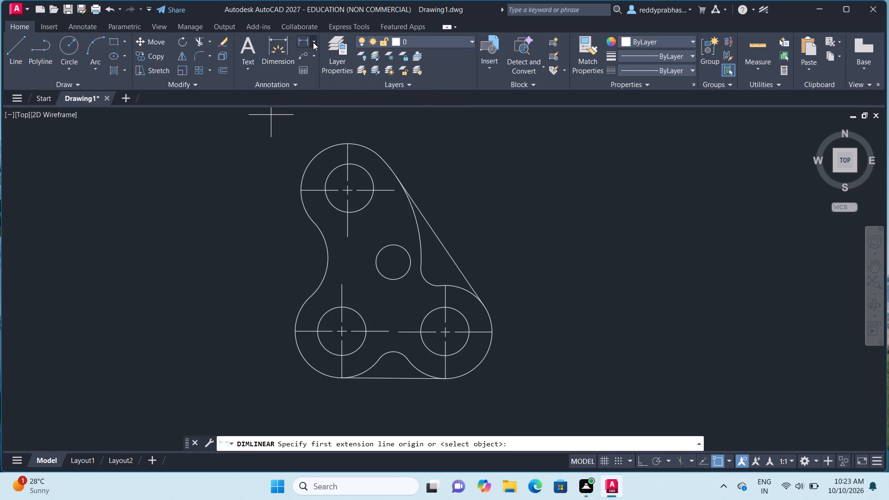
pyautogui.click(313, 42)
pyautogui.click(314, 150)
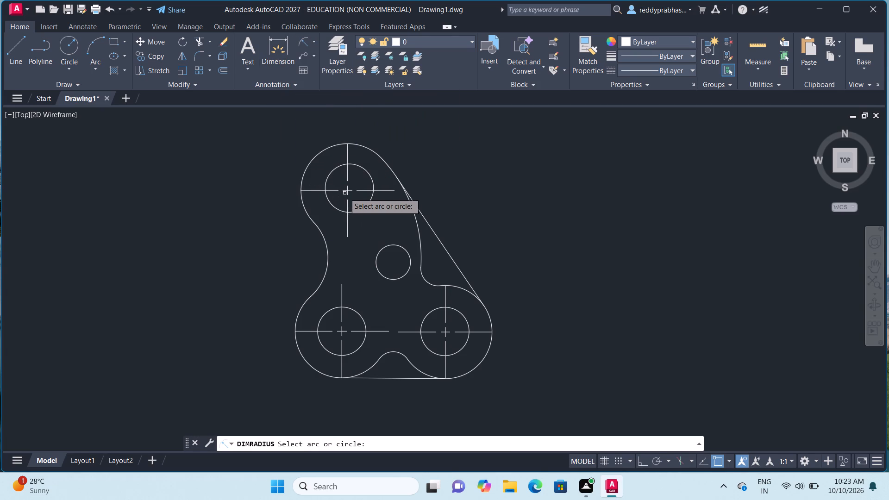
pyautogui.click(347, 191)
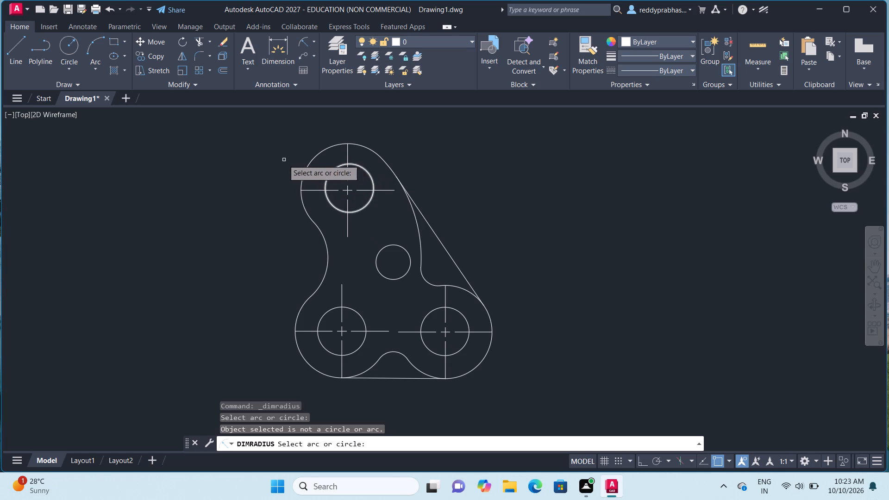
pyautogui.click(330, 174)
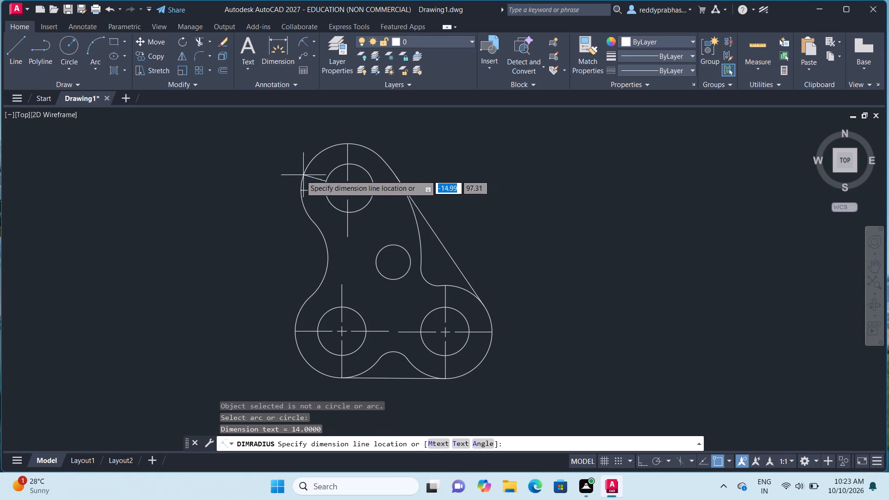
pyautogui.click(266, 174)
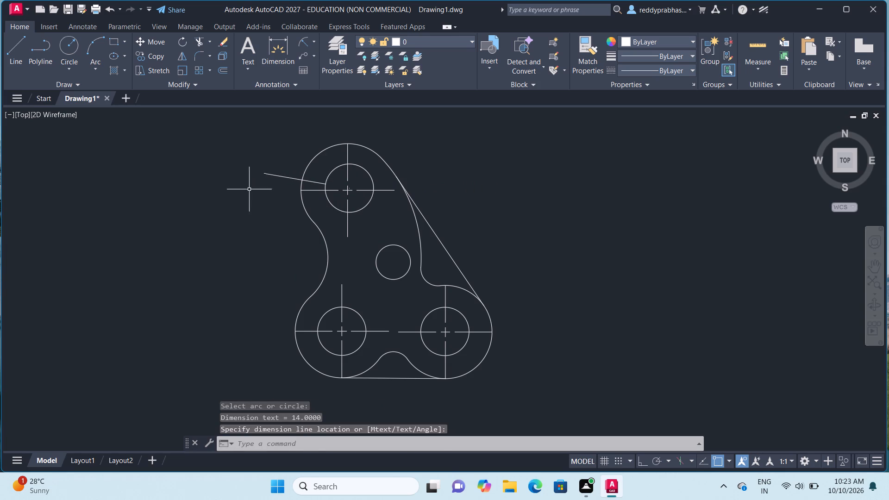
# Examine the text and leader of the upper hole's radius dimension up close, checking its size against the bracket.
pyautogui.scroll(3, 220, 199)
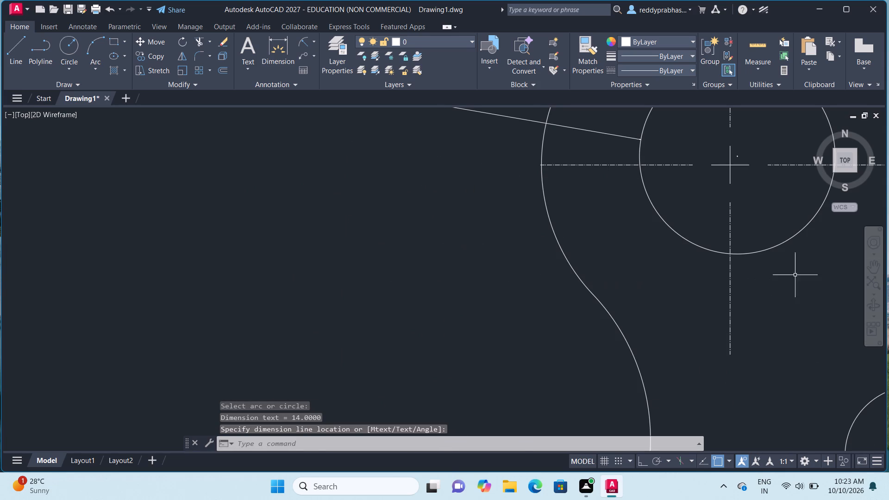
pyautogui.click(876, 264)
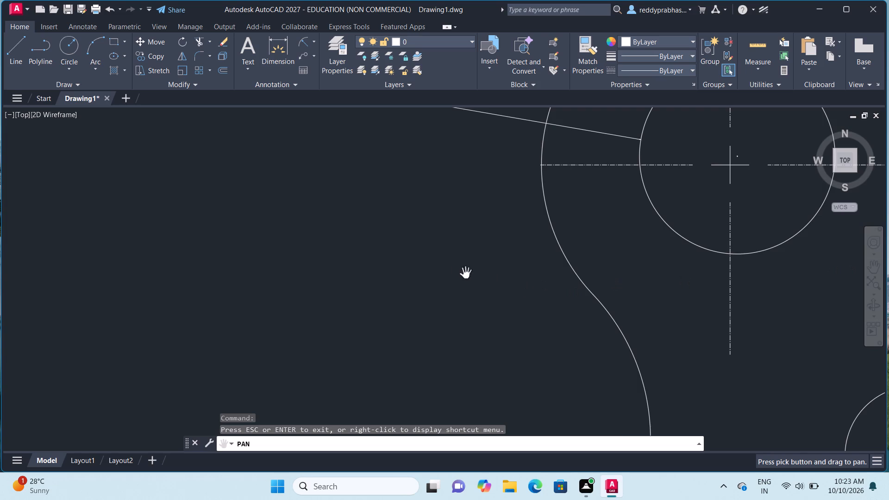
pyautogui.moveTo(446, 257); pyautogui.dragTo(456, 374)
pyautogui.moveTo(387, 281); pyautogui.dragTo(383, 294)
pyautogui.scroll(2, 377, 297)
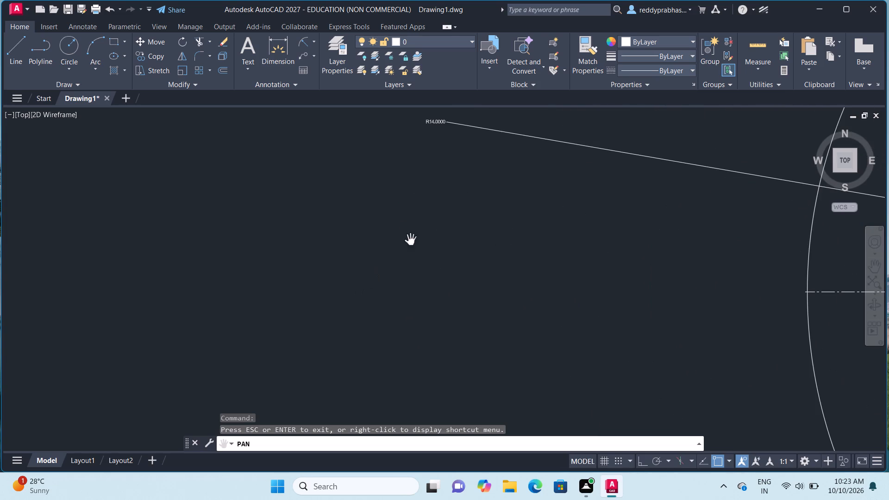
pyautogui.moveTo(422, 212); pyautogui.dragTo(400, 325)
pyautogui.scroll(2, 396, 327)
pyautogui.moveTo(423, 184); pyautogui.dragTo(401, 285)
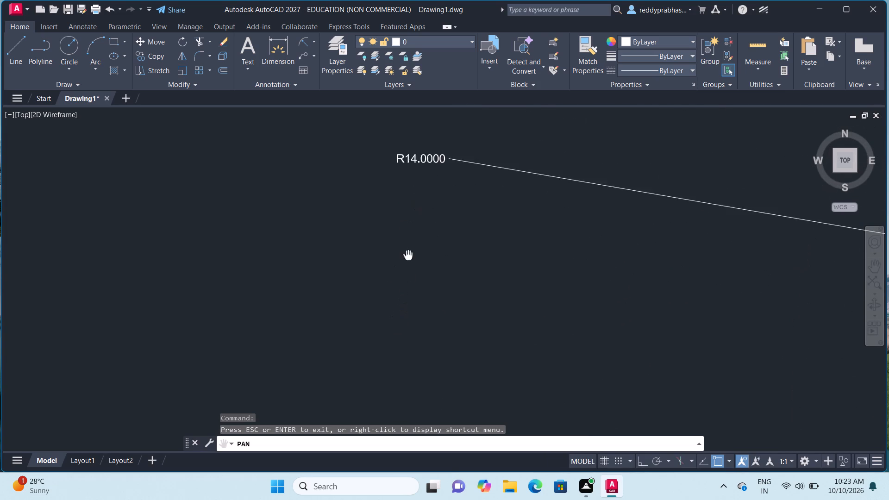
pyautogui.moveTo(401, 285); pyautogui.dragTo(395, 311)
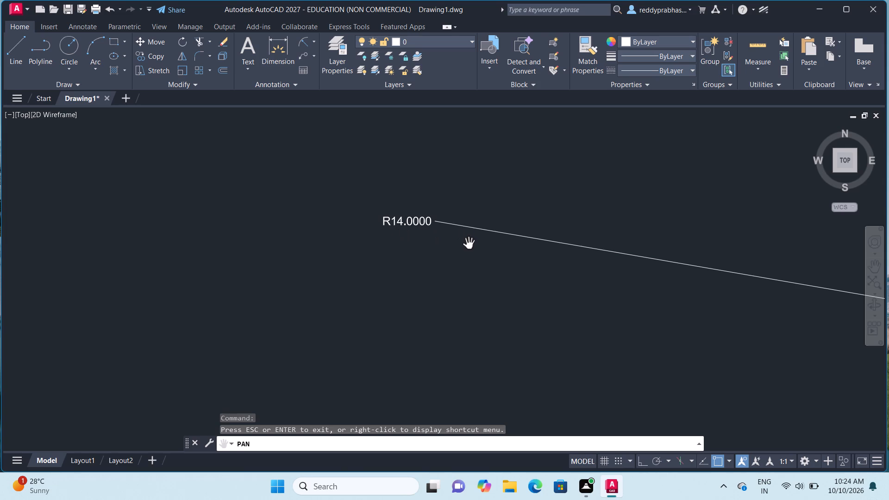
pyautogui.scroll(-3, 461, 245)
pyautogui.moveTo(604, 247); pyautogui.dragTo(388, 207)
pyautogui.scroll(-3, 376, 209)
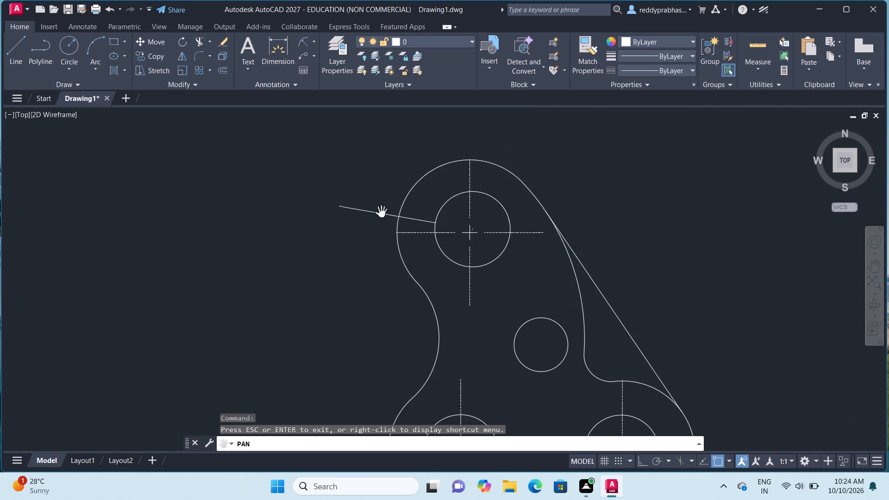
pyautogui.scroll(3, 388, 226)
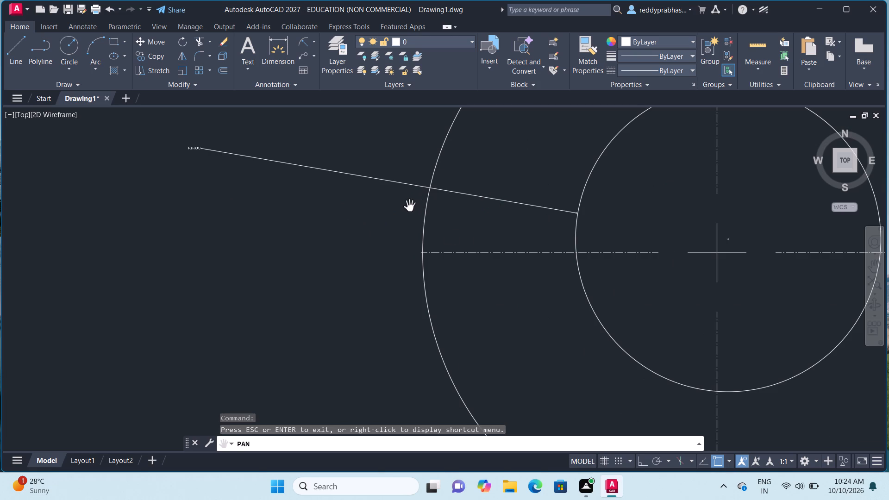
# Undo the recent view changes and the radius dimension on the upper hole, one operation first and two more after it.
pyautogui.press('u')
pyautogui.press('`')
pyautogui.press('Escape')
pyautogui.press('Escape')
pyautogui.write('un')
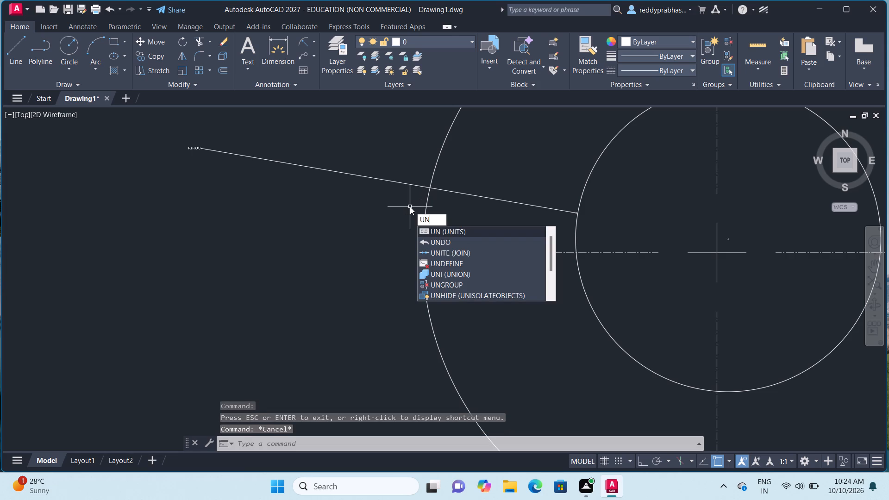
pyautogui.press('Down')
pyautogui.press('Return')
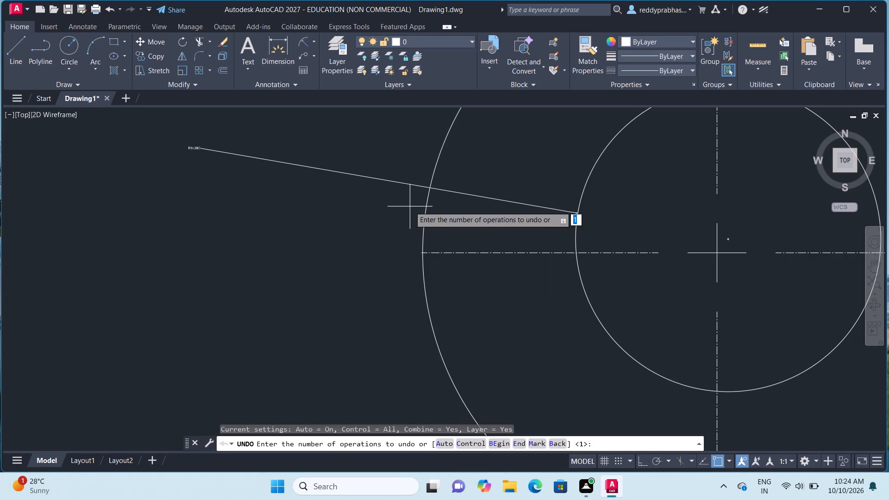
pyautogui.press('Return')
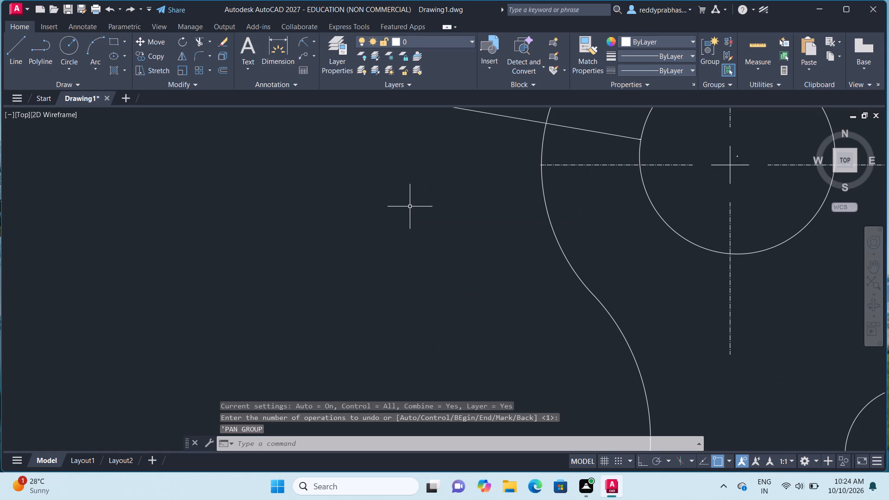
pyautogui.write('un')
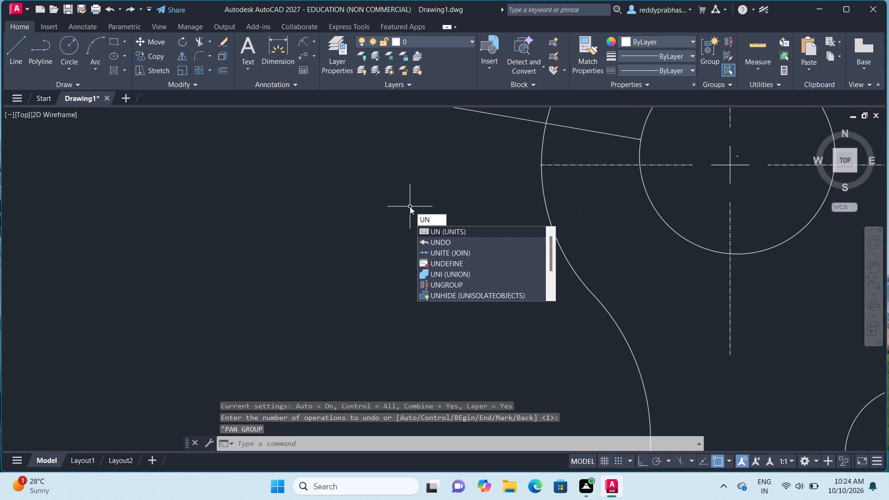
pyautogui.press('Down')
pyautogui.press('Return')
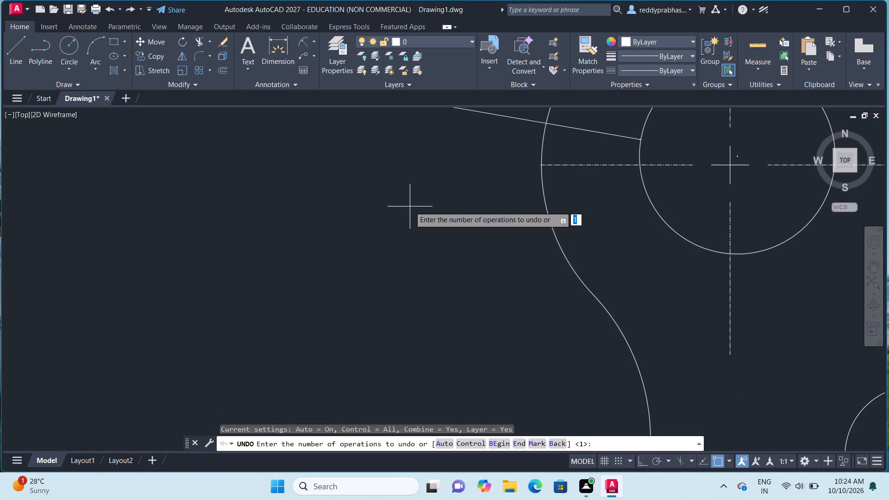
pyautogui.press('2')
pyautogui.press('Return')
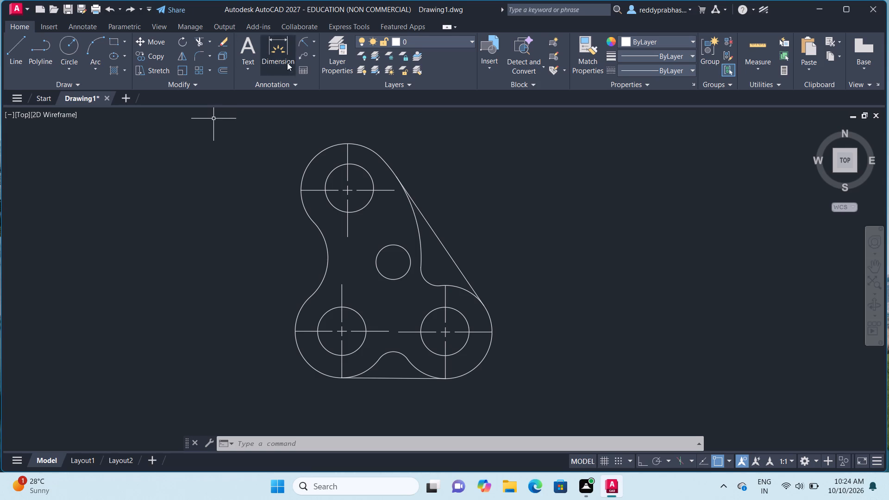
# Add a radius dimension to the upper rounded end's outline arc, placing its text outside the bracket to the upper left.
pyautogui.click(315, 41)
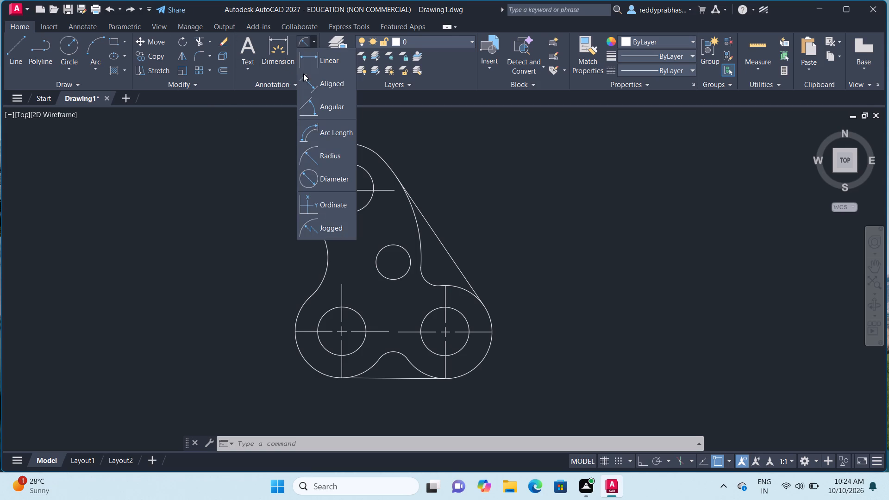
pyautogui.click(309, 151)
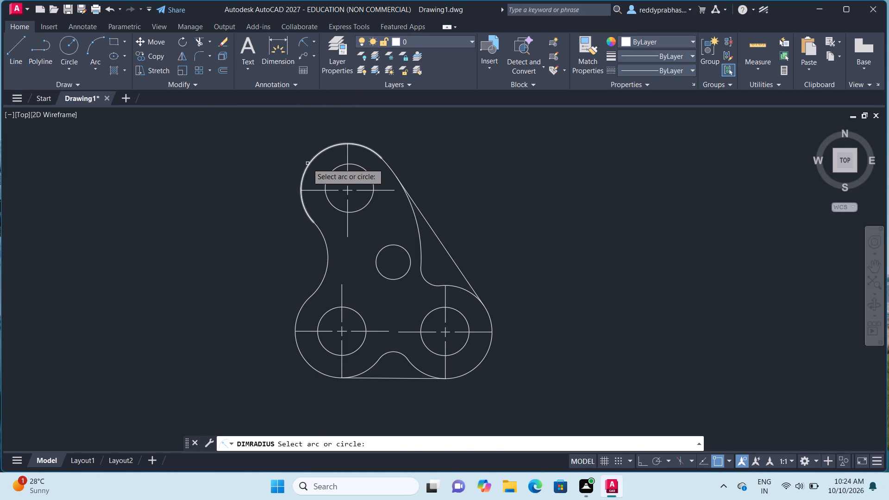
pyautogui.click(307, 163)
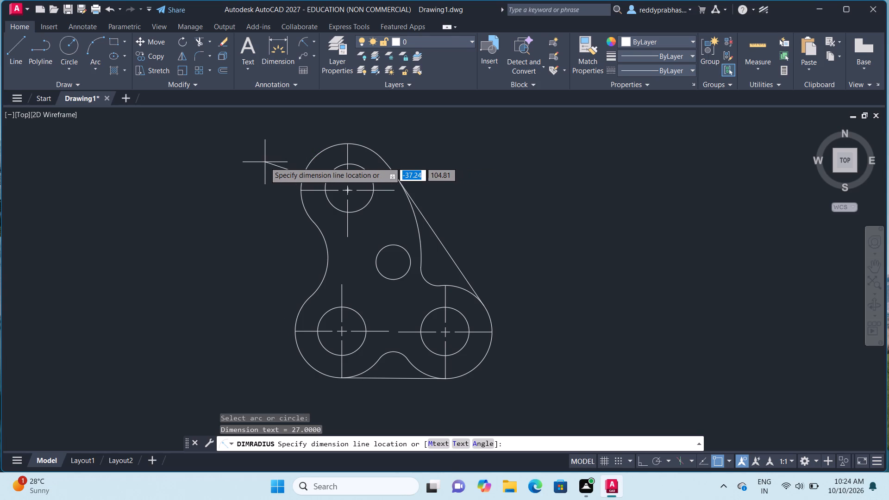
pyautogui.click(265, 162)
# Open the upper rounded end's radius dimension text for editing and delete its content.
pyautogui.scroll(2, 201, 172)
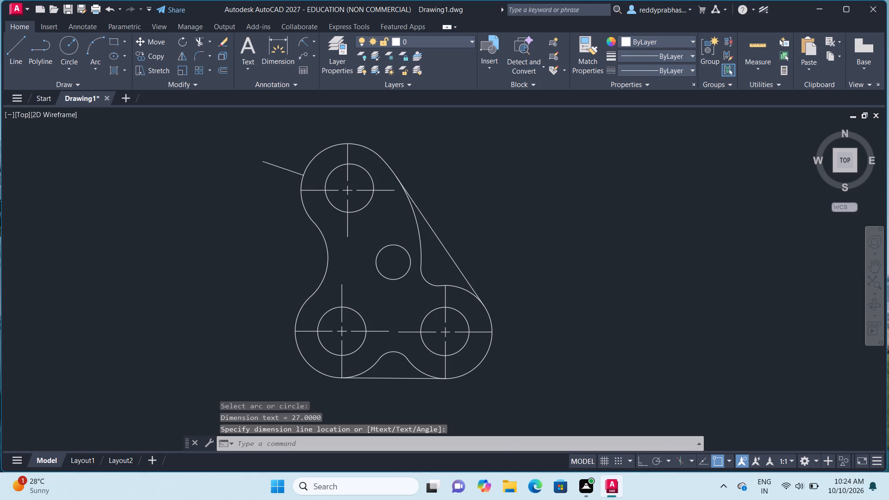
pyautogui.scroll(2, 201, 172)
pyautogui.scroll(2, 640, 315)
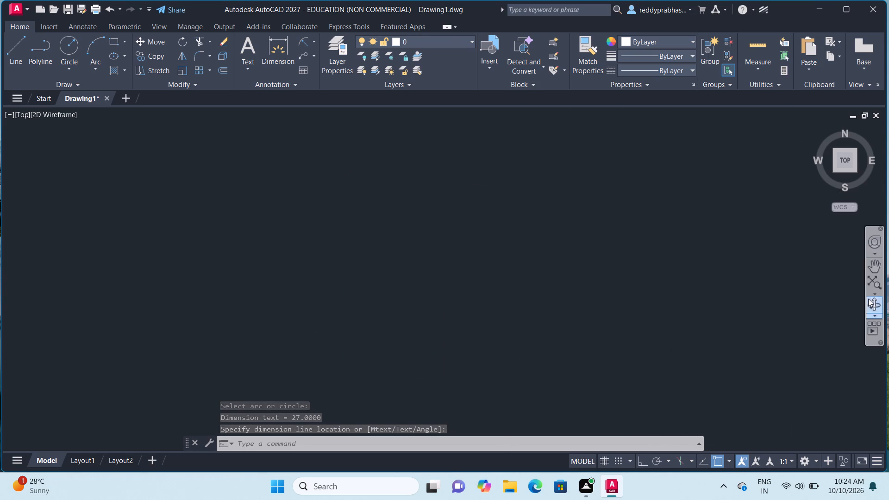
pyautogui.moveTo(870, 264); pyautogui.dragTo(865, 264)
pyautogui.moveTo(779, 246); pyautogui.dragTo(622, 387)
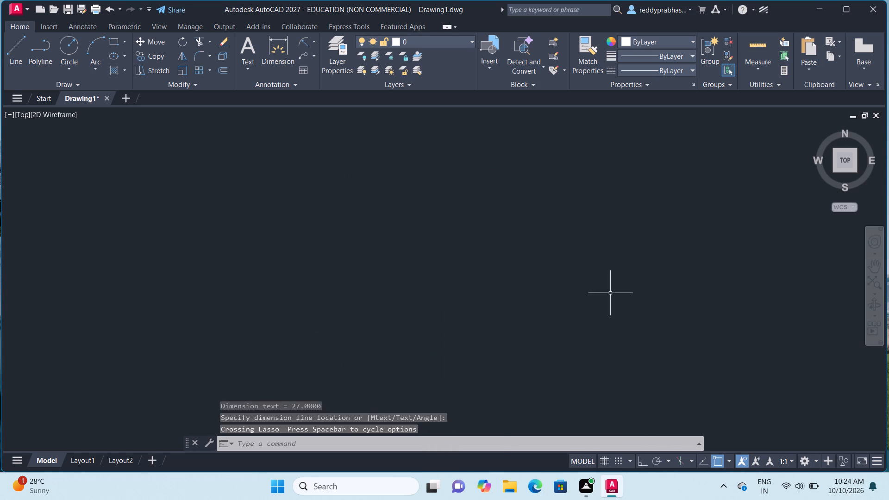
pyautogui.click(873, 264)
pyautogui.moveTo(761, 256); pyautogui.dragTo(755, 259)
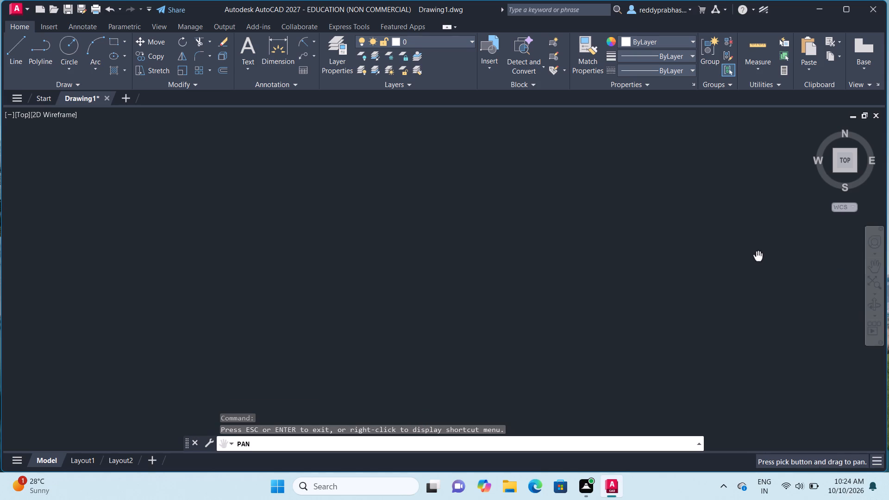
pyautogui.moveTo(755, 259); pyautogui.dragTo(540, 406)
pyautogui.scroll(-4, 546, 251)
pyautogui.scroll(2, 513, 257)
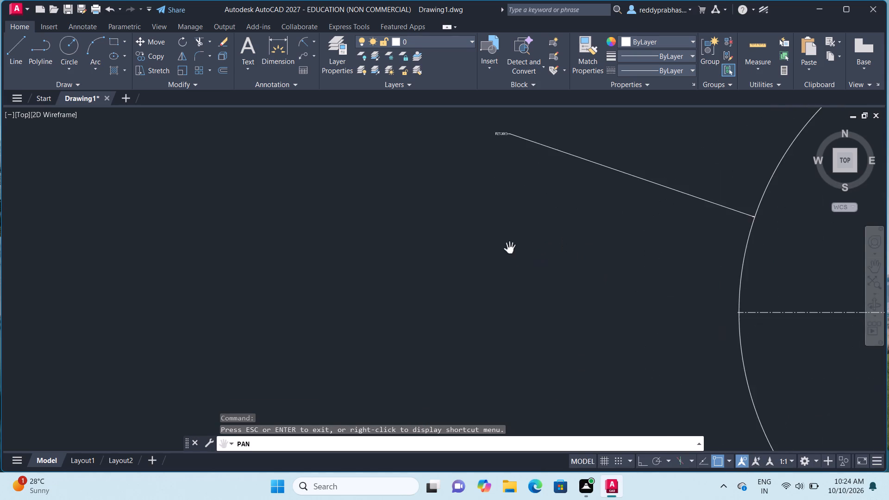
pyautogui.moveTo(534, 187); pyautogui.dragTo(470, 304)
pyautogui.scroll(3, 446, 299)
pyautogui.moveTo(440, 240); pyautogui.dragTo(437, 319)
pyautogui.scroll(2, 436, 267)
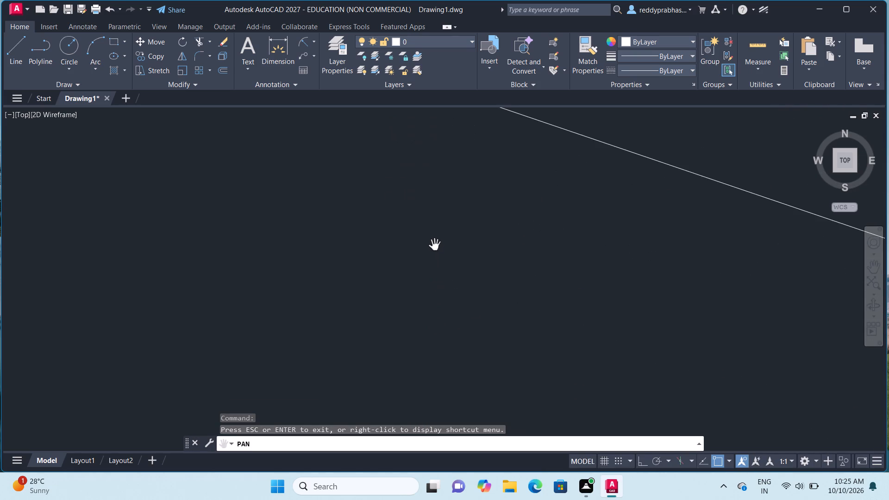
pyautogui.moveTo(432, 239); pyautogui.dragTo(436, 400)
pyautogui.click(400, 258)
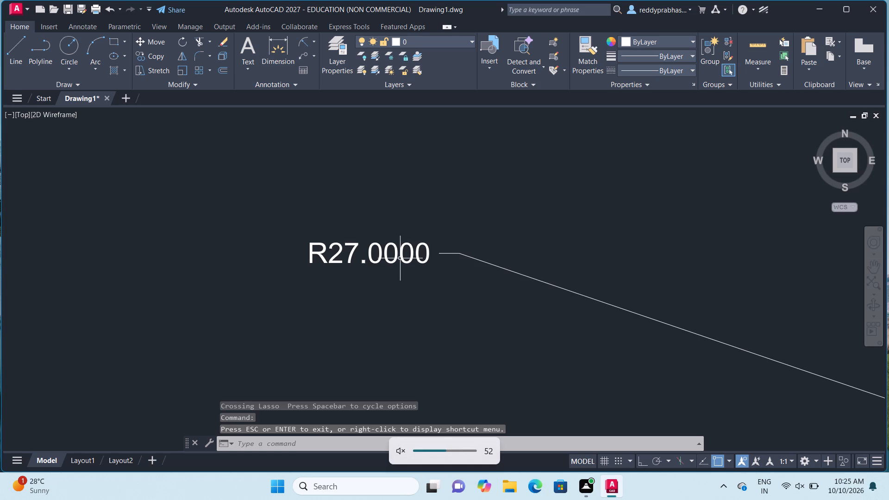
pyautogui.click(404, 256)
pyautogui.click(401, 256)
pyautogui.doubleClick(401, 257)
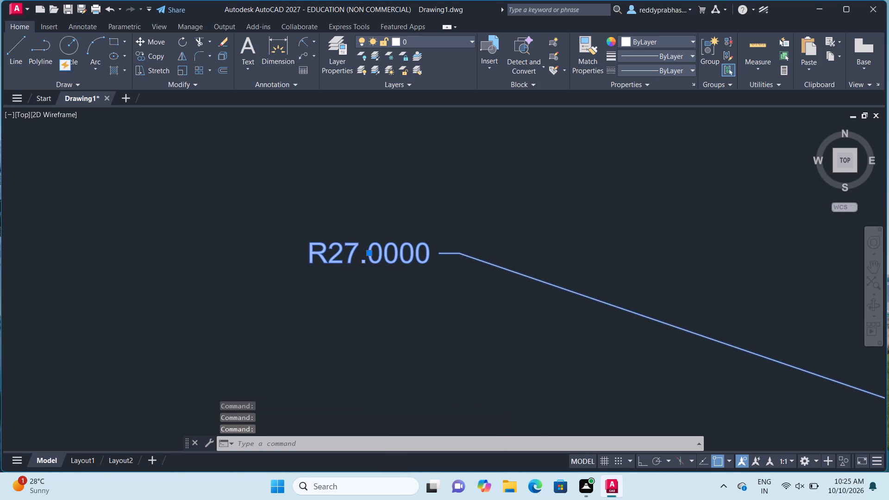
pyautogui.rightClick(387, 248)
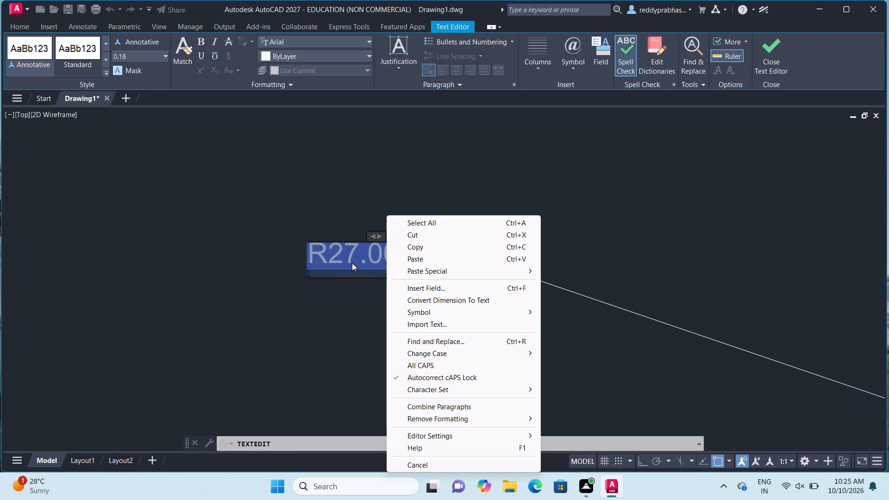
pyautogui.click(363, 250)
pyautogui.doubleClick(406, 256)
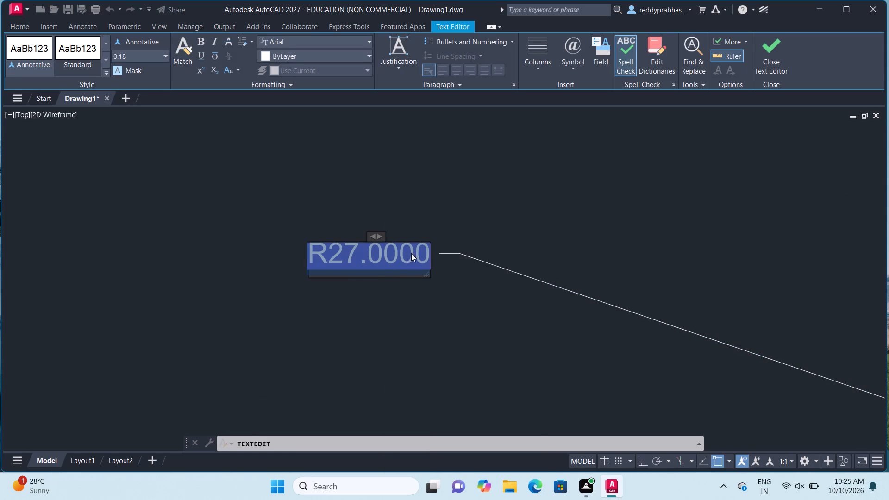
pyautogui.click(415, 250)
pyautogui.doubleClick(419, 248)
pyautogui.doubleClick(419, 248)
pyautogui.press('BackSpace')
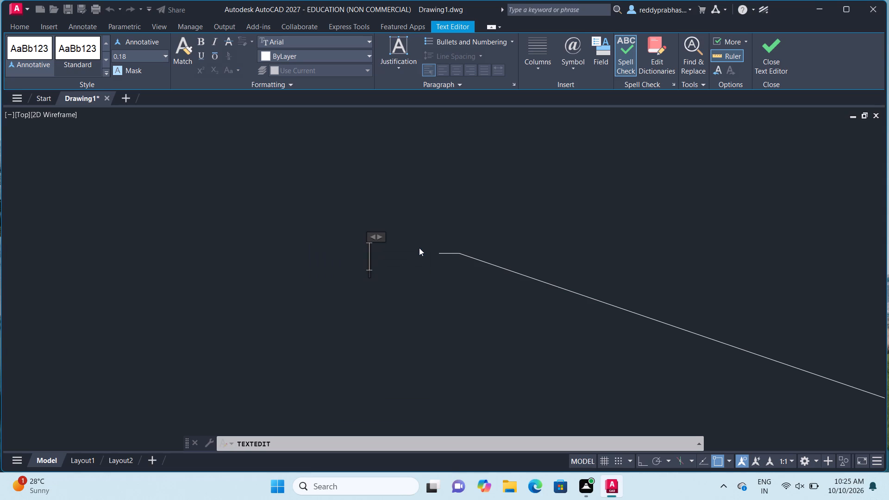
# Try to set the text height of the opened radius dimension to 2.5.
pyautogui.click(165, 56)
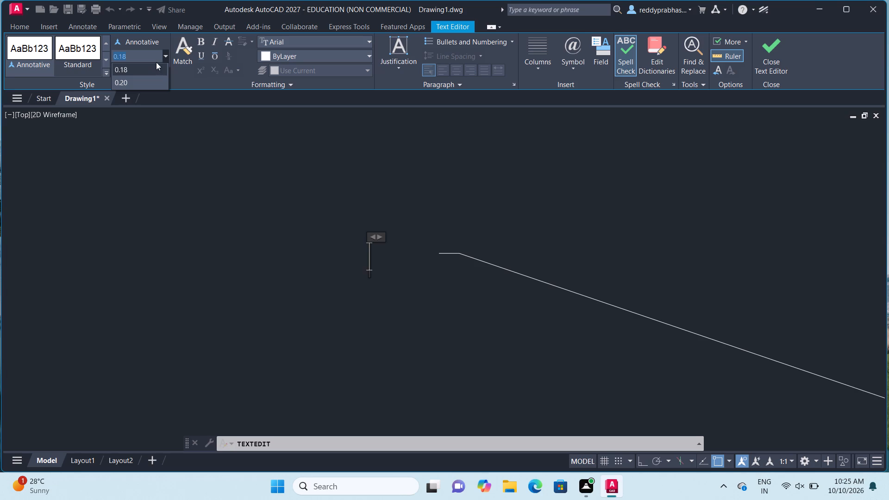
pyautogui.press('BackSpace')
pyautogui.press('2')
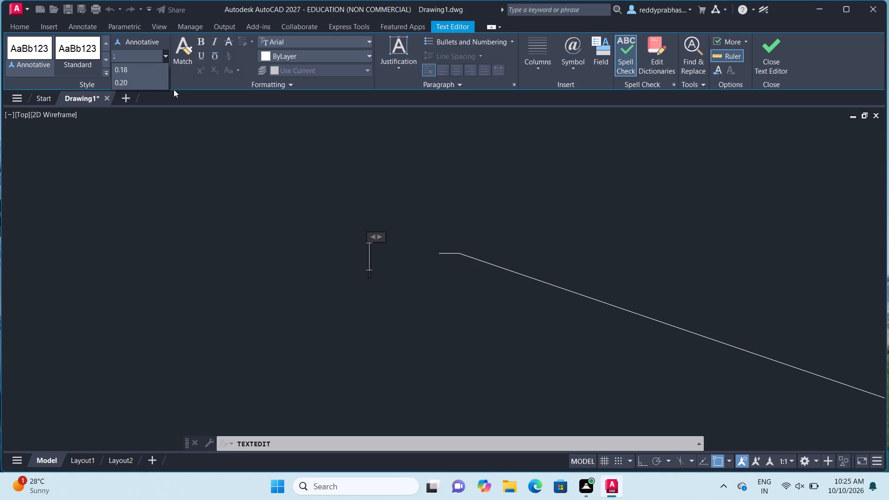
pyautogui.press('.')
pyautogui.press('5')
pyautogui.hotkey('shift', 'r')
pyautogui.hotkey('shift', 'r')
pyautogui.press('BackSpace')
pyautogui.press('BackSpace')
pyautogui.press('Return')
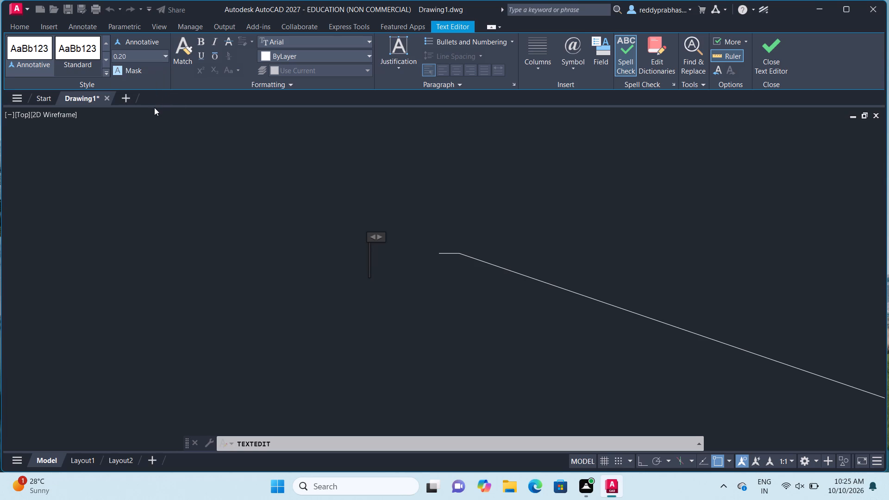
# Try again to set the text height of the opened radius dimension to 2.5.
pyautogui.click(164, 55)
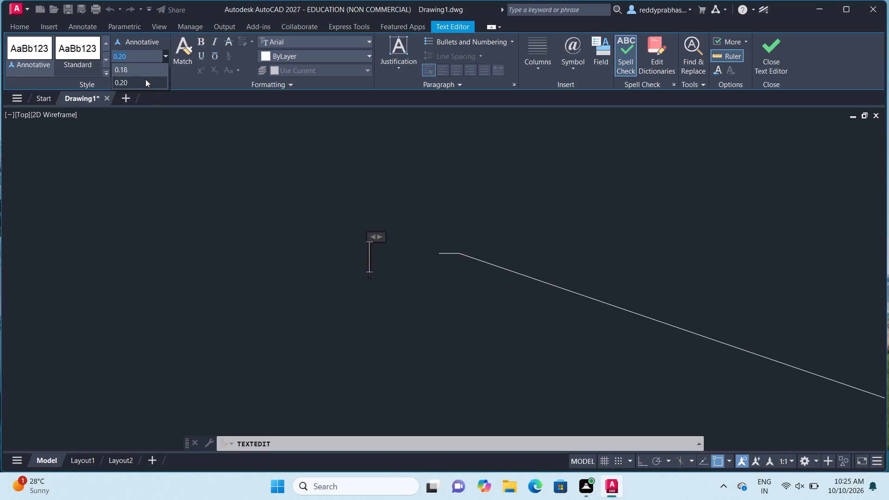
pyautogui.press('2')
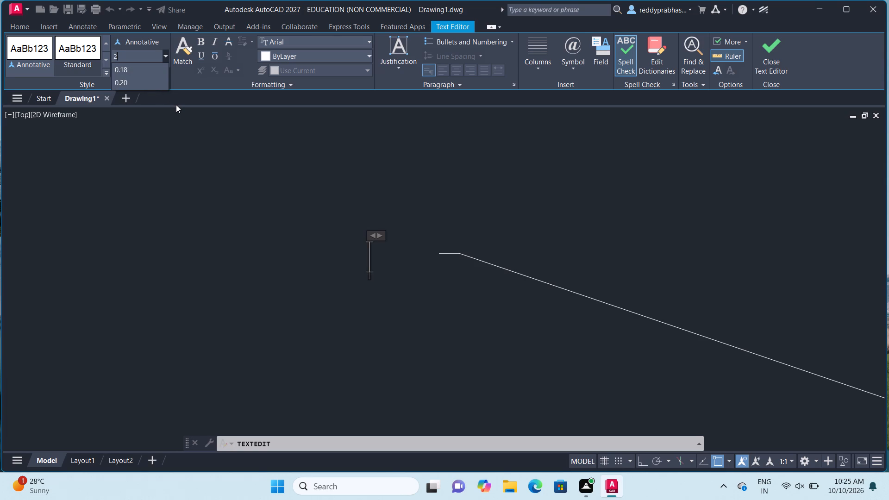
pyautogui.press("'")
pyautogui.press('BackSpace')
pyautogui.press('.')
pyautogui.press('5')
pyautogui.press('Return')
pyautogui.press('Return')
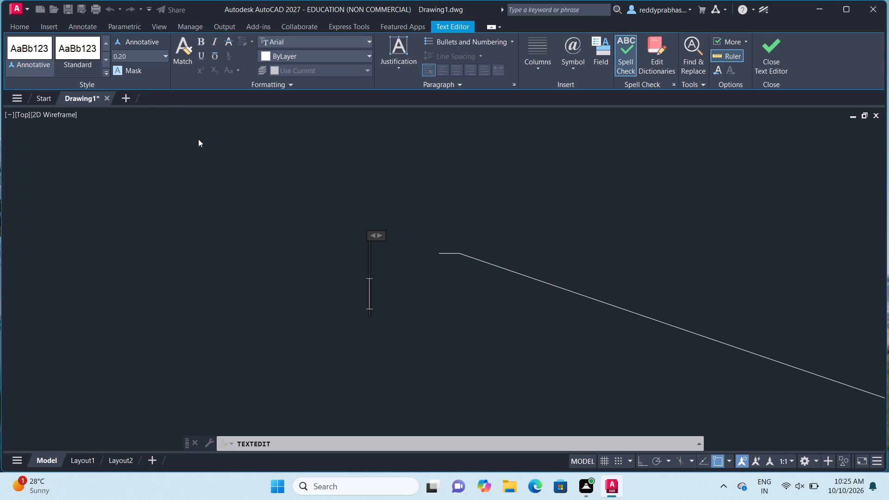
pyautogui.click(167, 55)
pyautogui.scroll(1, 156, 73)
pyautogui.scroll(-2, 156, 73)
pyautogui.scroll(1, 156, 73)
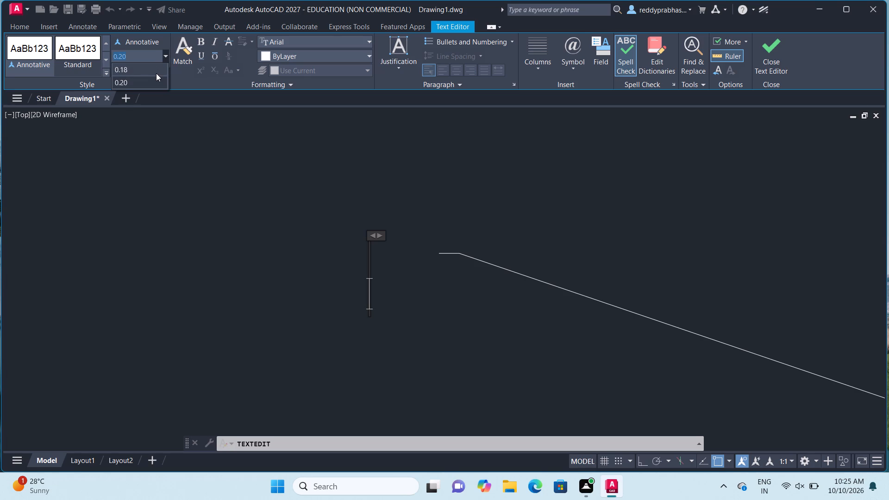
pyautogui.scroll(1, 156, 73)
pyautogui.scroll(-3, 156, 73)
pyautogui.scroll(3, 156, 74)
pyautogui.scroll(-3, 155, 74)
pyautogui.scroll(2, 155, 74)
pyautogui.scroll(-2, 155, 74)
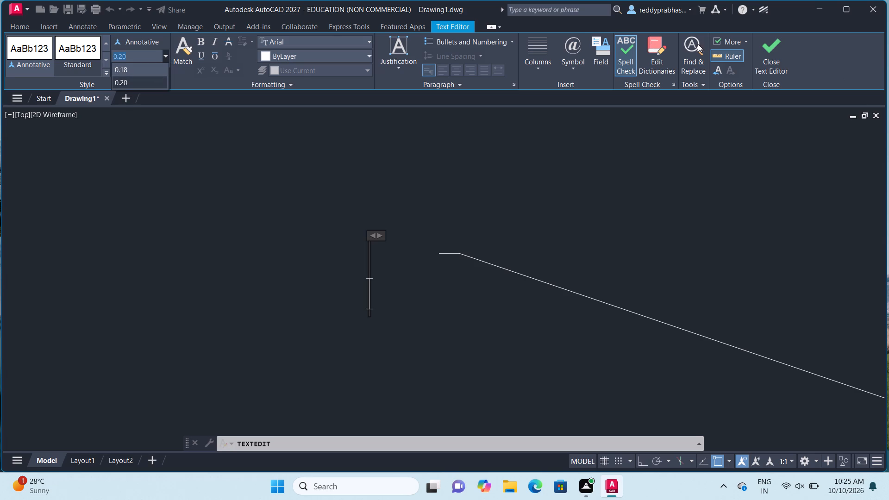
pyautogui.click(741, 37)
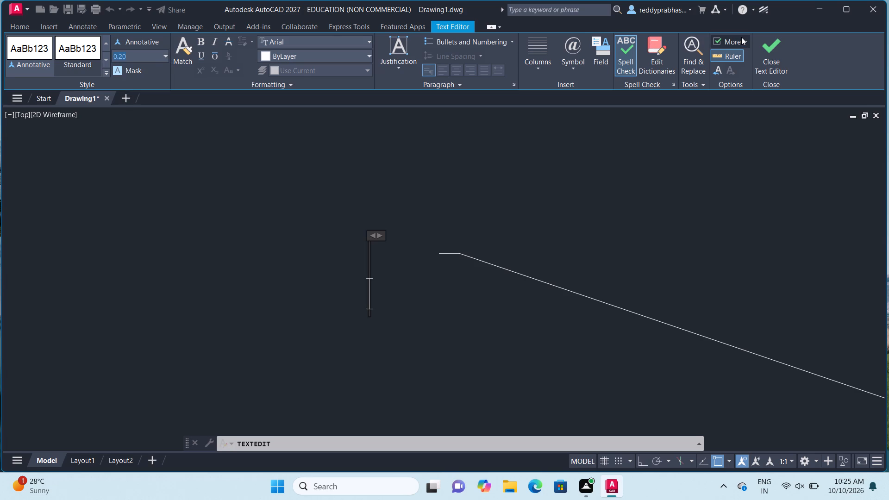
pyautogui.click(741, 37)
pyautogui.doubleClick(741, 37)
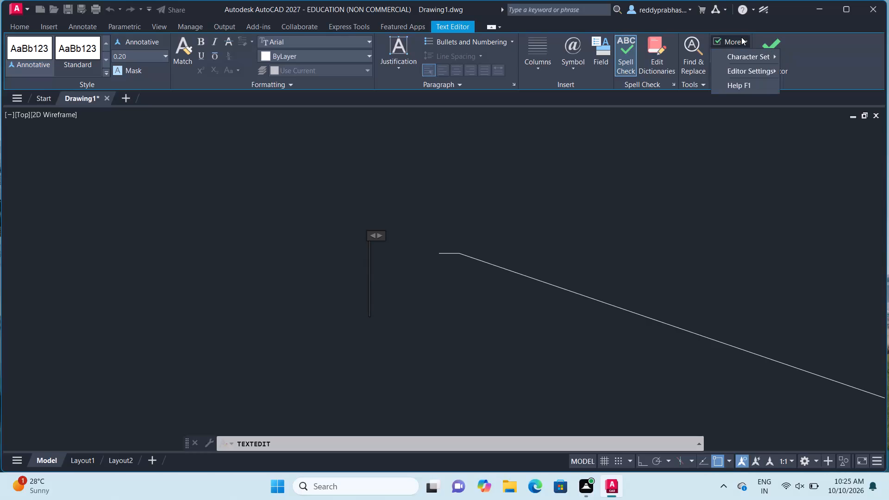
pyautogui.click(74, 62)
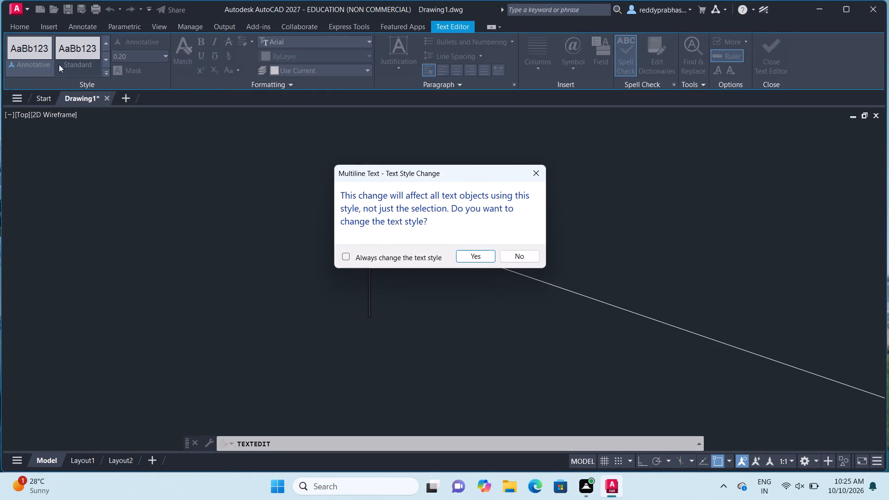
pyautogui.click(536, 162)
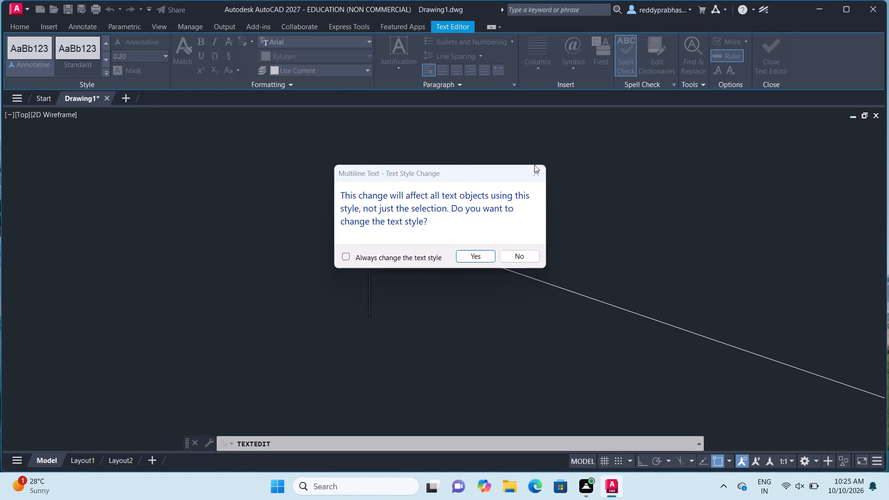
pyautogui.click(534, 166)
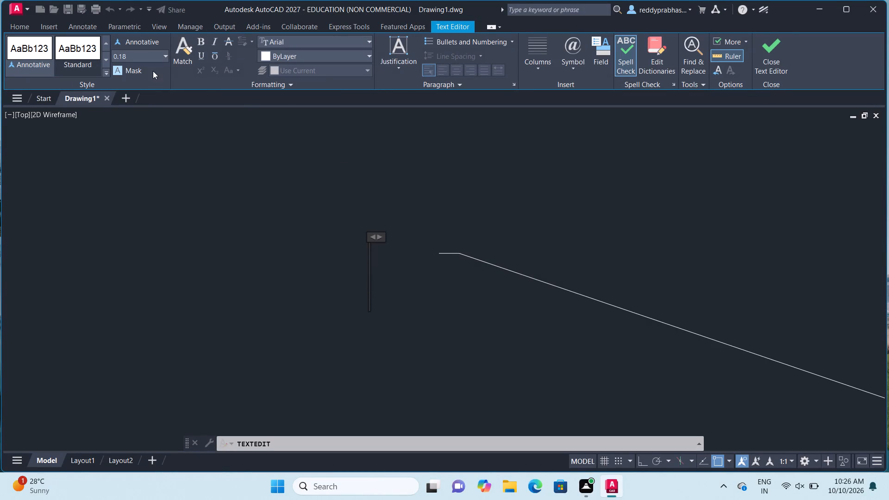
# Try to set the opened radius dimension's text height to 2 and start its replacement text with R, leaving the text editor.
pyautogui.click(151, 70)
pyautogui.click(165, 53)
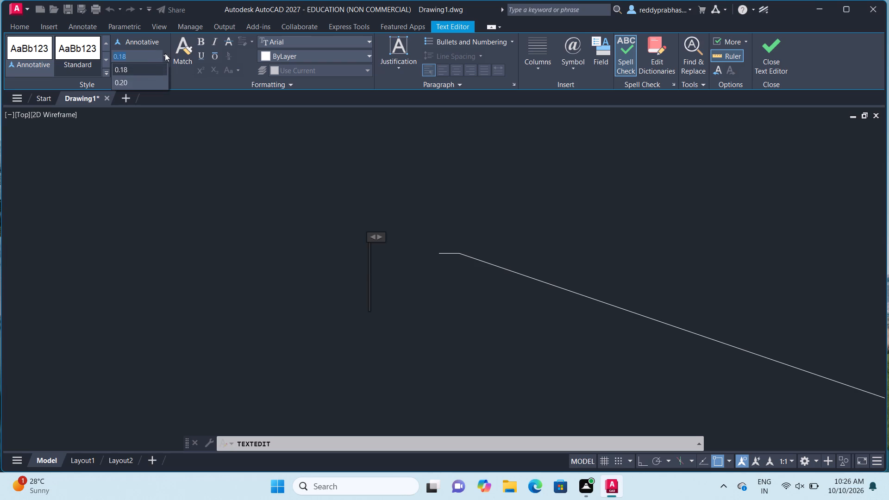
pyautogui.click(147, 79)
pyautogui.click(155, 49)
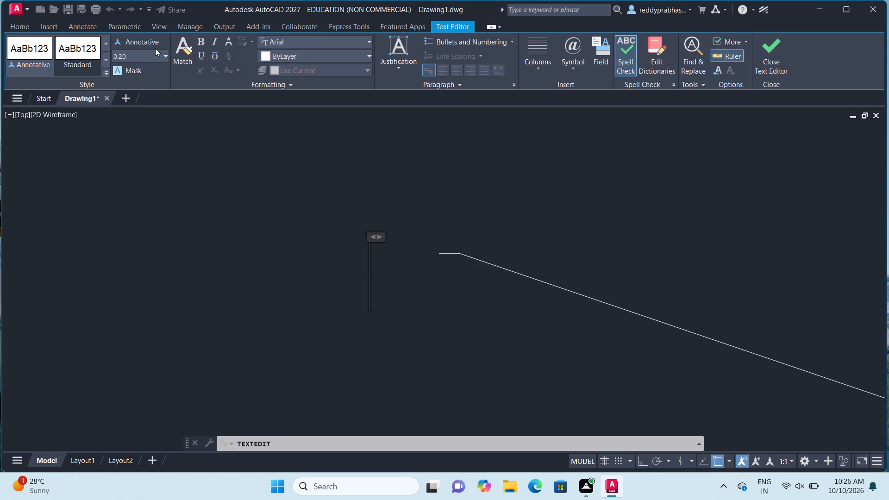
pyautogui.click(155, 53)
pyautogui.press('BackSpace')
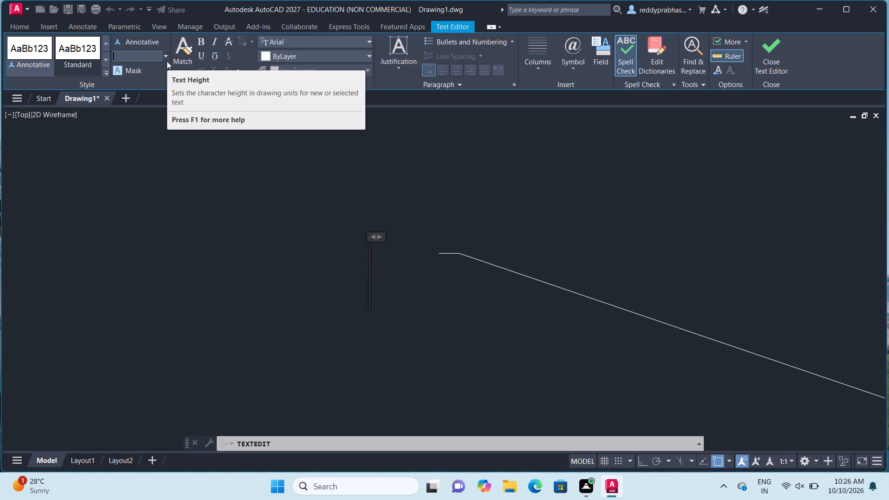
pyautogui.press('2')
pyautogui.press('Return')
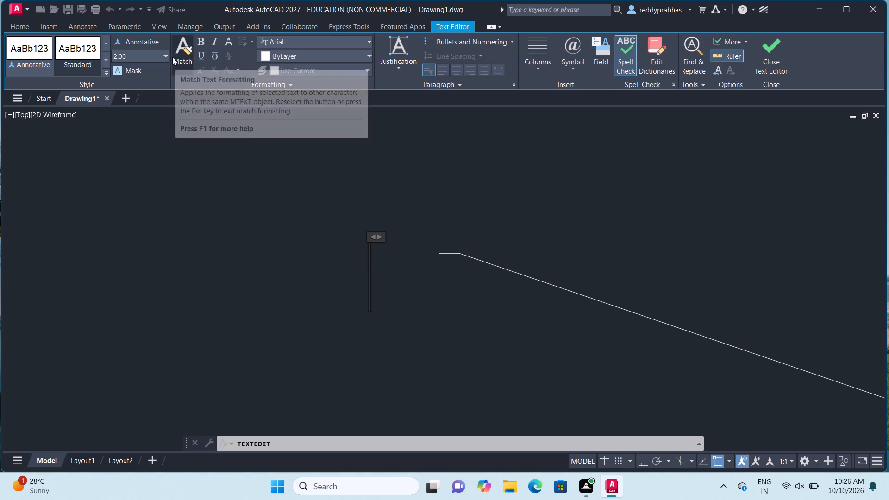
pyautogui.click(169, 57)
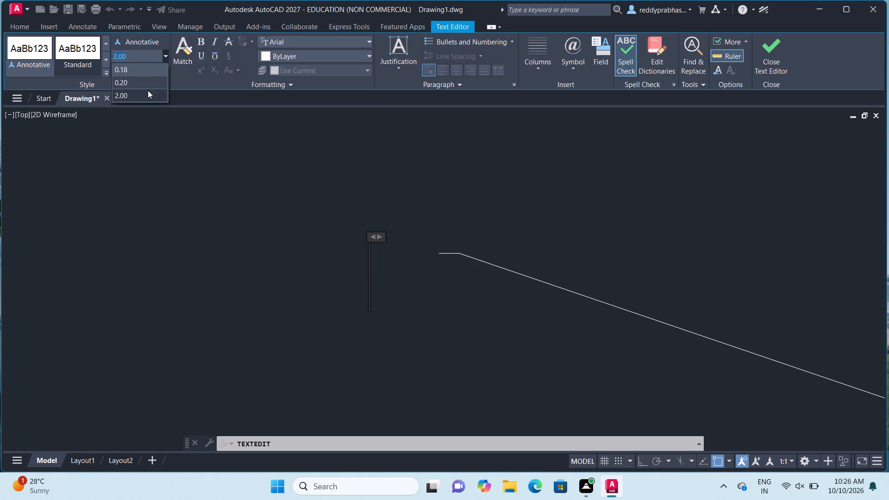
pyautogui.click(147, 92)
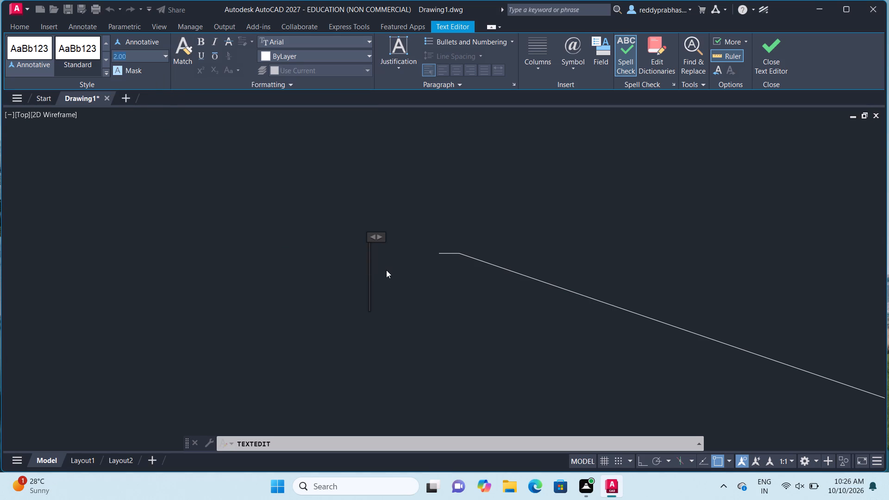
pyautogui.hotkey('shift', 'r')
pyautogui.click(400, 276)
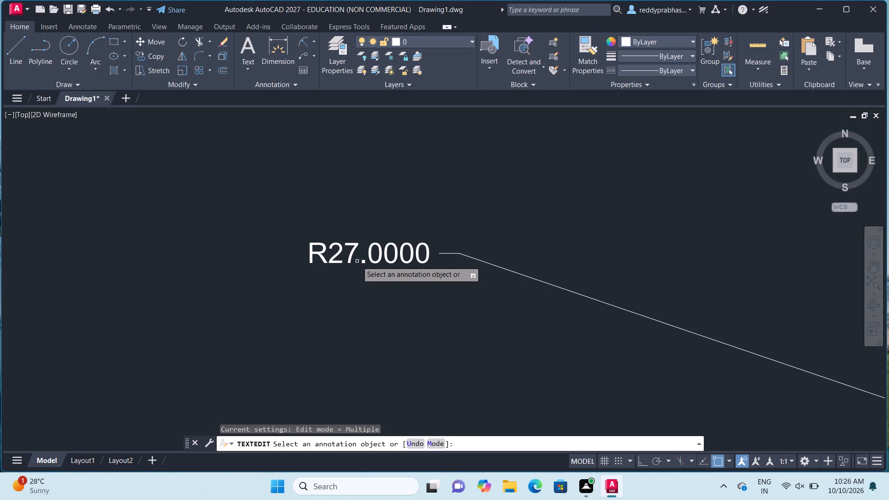
# Reopen the upper rounded end's radius dimension text and replace its content with R27 at a text height of 2.
pyautogui.scroll(-6, 399, 275)
pyautogui.scroll(1, 392, 273)
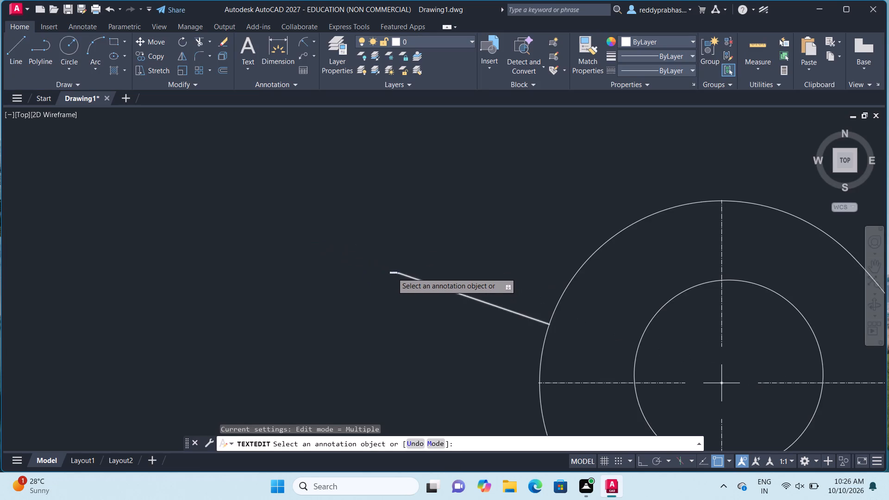
pyautogui.scroll(6, 392, 273)
pyautogui.doubleClick(386, 273)
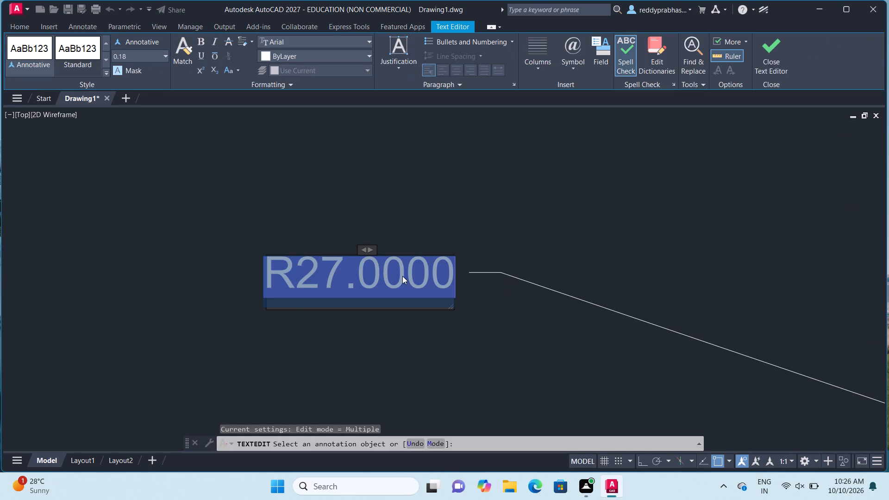
pyautogui.press('BackSpace')
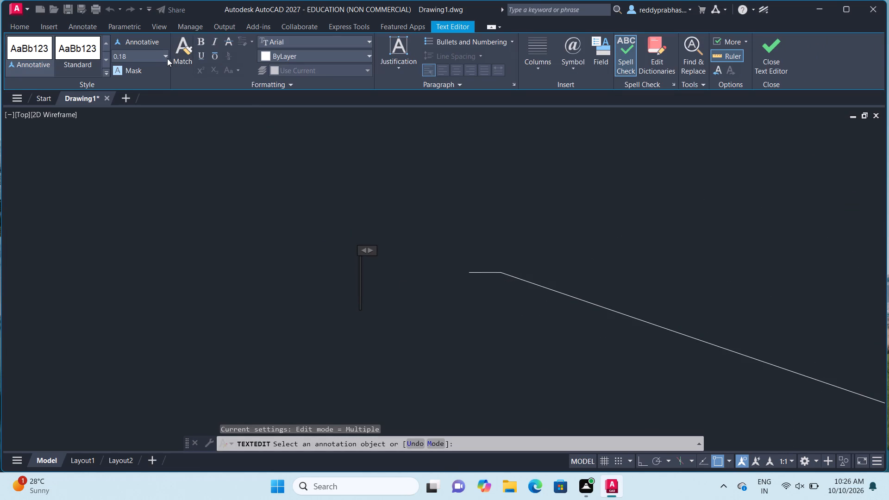
pyautogui.click(160, 55)
pyautogui.click(163, 54)
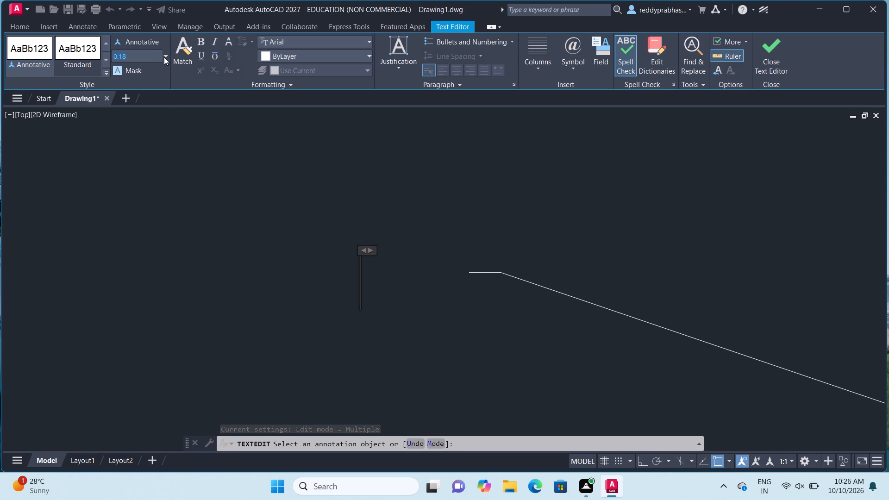
pyautogui.click(164, 57)
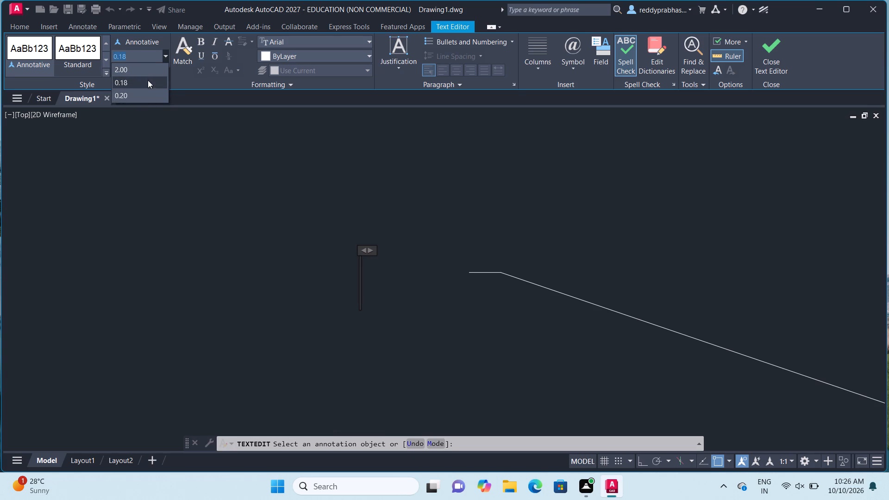
pyautogui.click(149, 71)
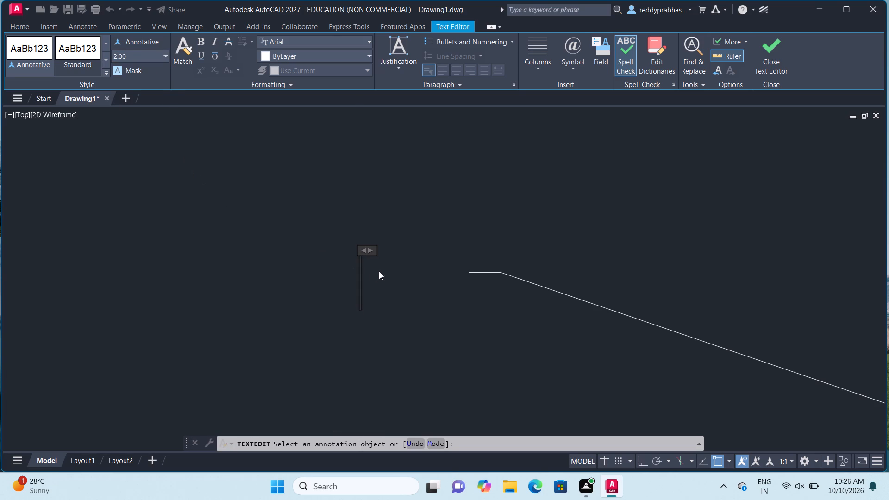
pyautogui.hotkey('shift', 'r')
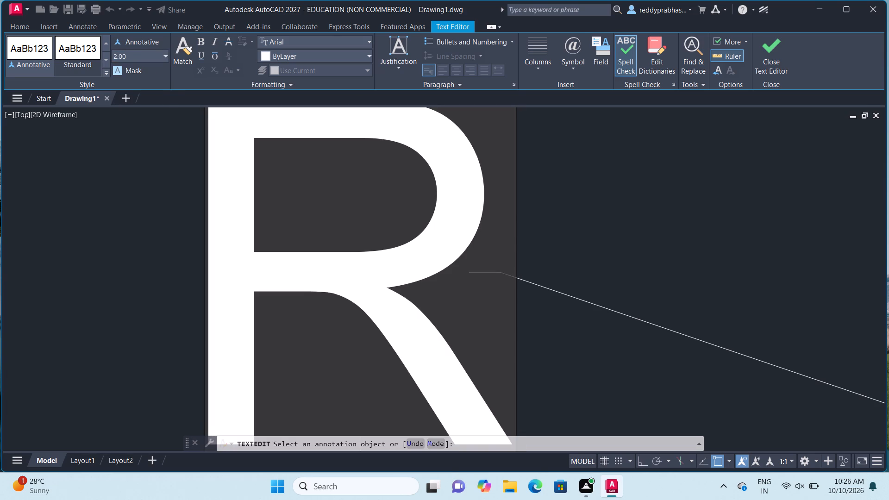
pyautogui.press('2')
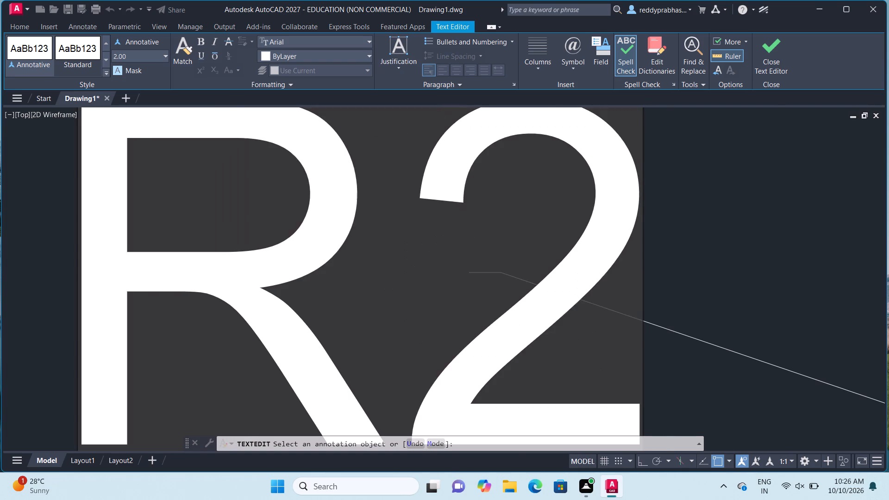
pyautogui.press('7')
pyautogui.click(764, 67)
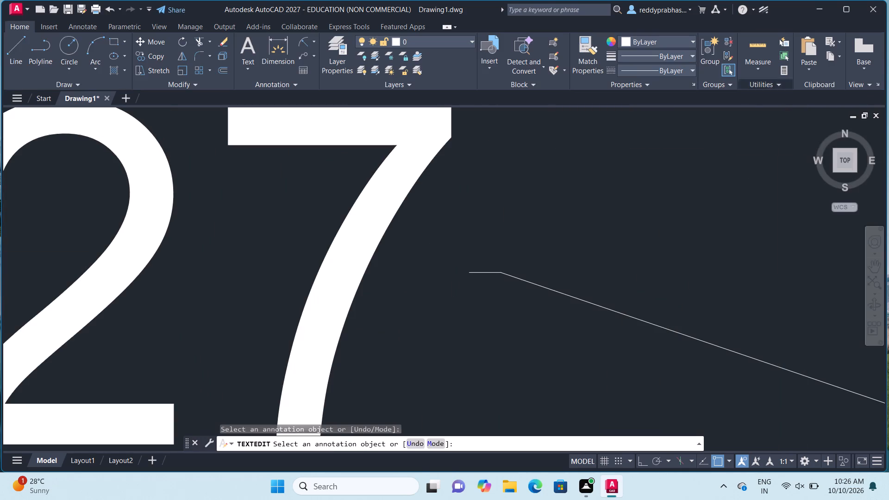
# End the dimension text editing command.
pyautogui.scroll(-8, 617, 231)
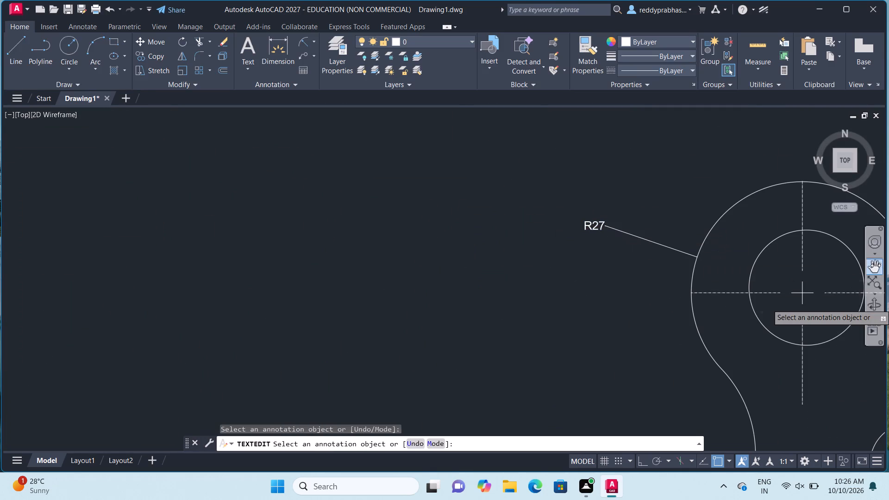
pyautogui.click(870, 263)
pyautogui.moveTo(820, 277); pyautogui.dragTo(342, 243)
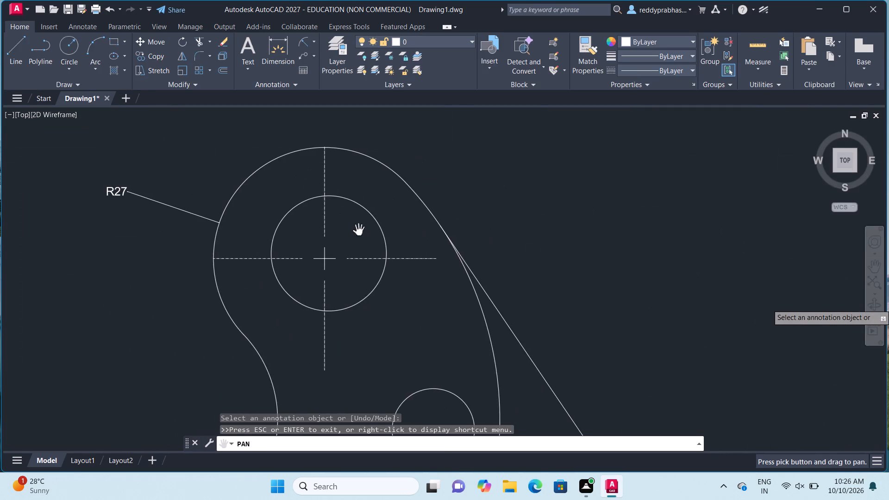
pyautogui.scroll(-4, 373, 224)
pyautogui.scroll(3, 518, 228)
pyautogui.moveTo(357, 236); pyautogui.dragTo(749, 256)
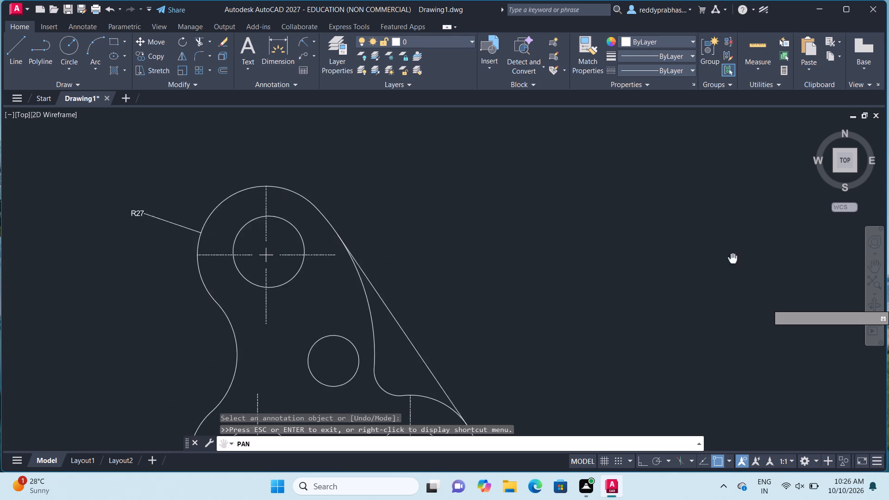
pyautogui.moveTo(749, 256); pyautogui.dragTo(771, 217)
pyautogui.moveTo(483, 305); pyautogui.dragTo(489, 250)
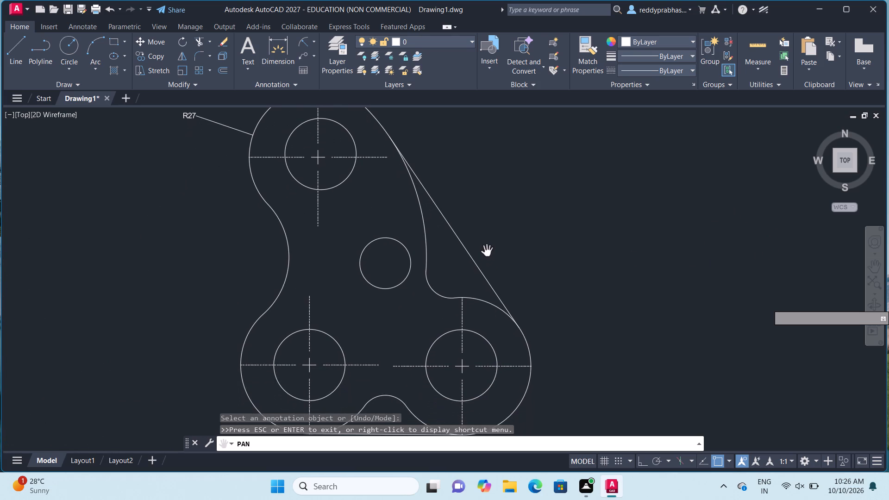
pyautogui.press('Escape')
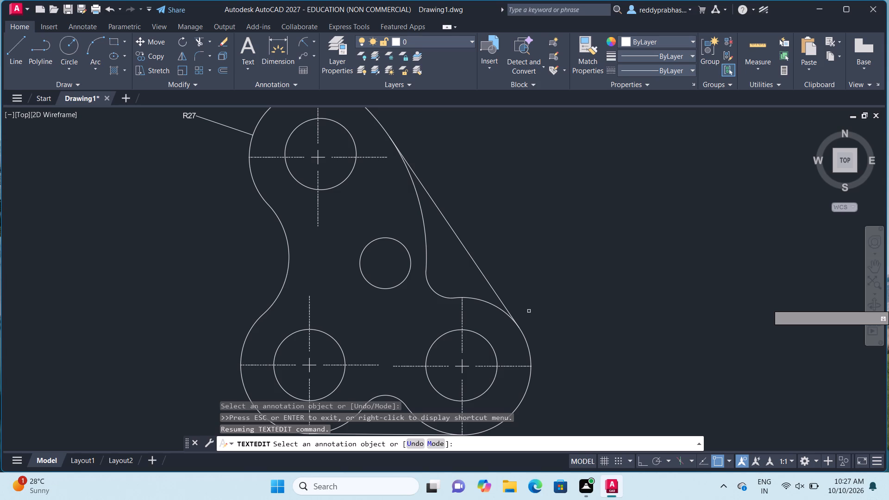
pyautogui.press('Escape')
pyautogui.press('Escape')
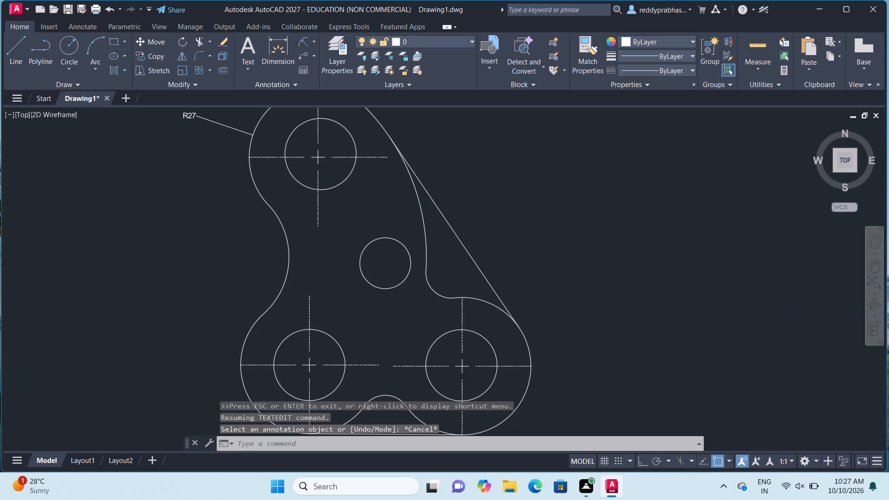
pyautogui.press('Escape')
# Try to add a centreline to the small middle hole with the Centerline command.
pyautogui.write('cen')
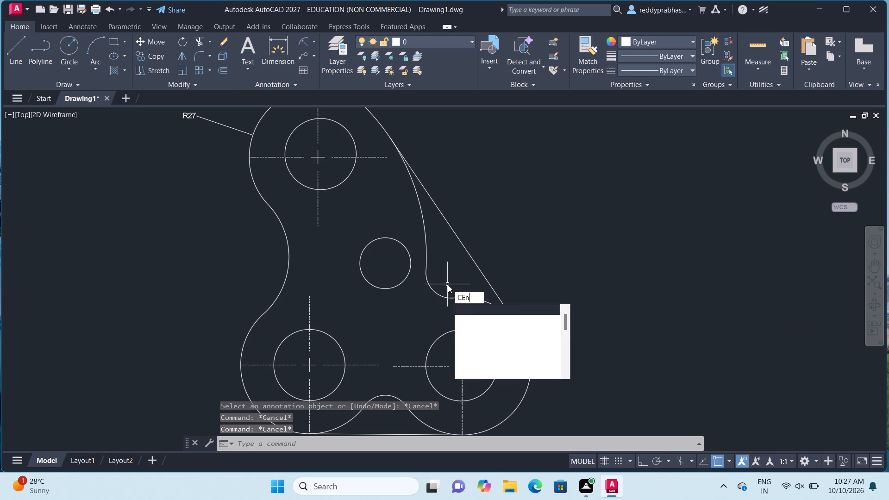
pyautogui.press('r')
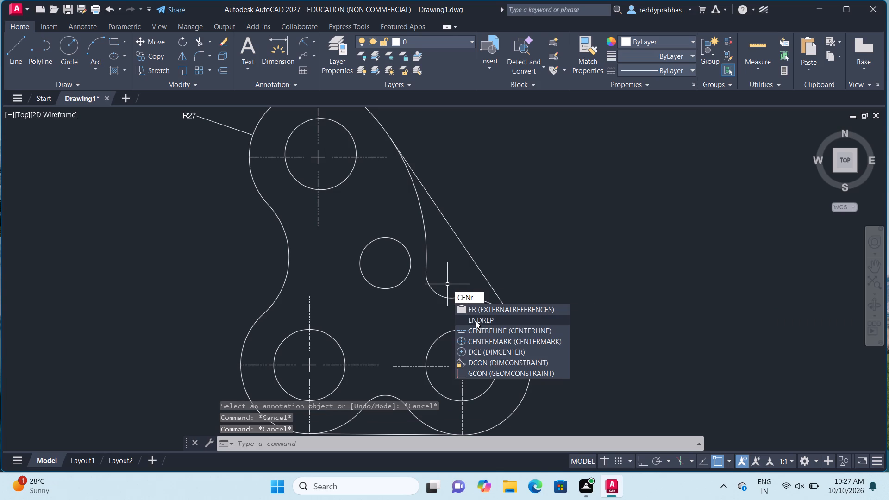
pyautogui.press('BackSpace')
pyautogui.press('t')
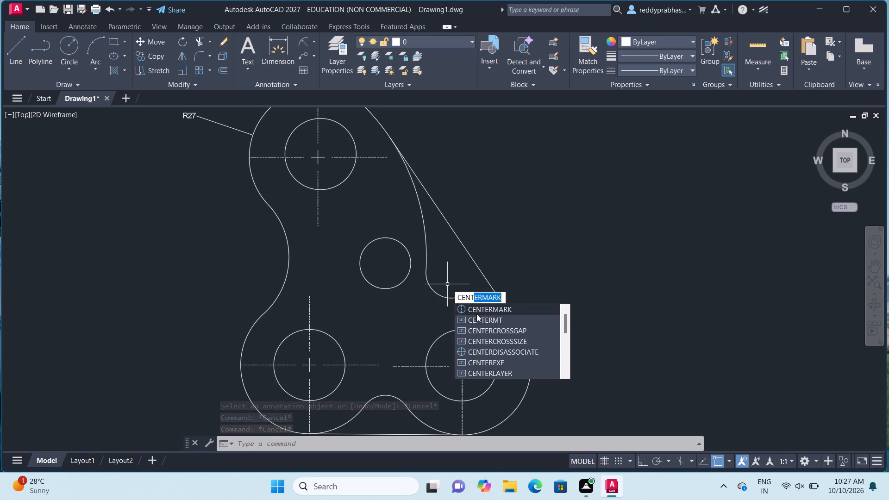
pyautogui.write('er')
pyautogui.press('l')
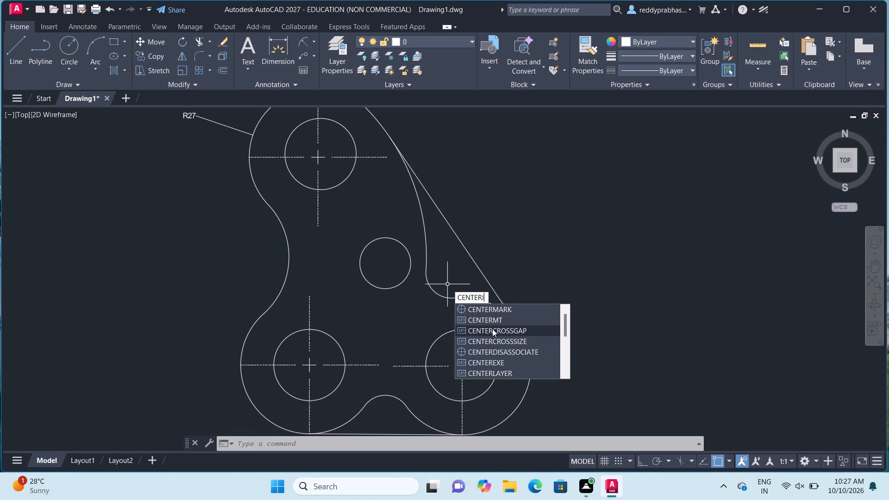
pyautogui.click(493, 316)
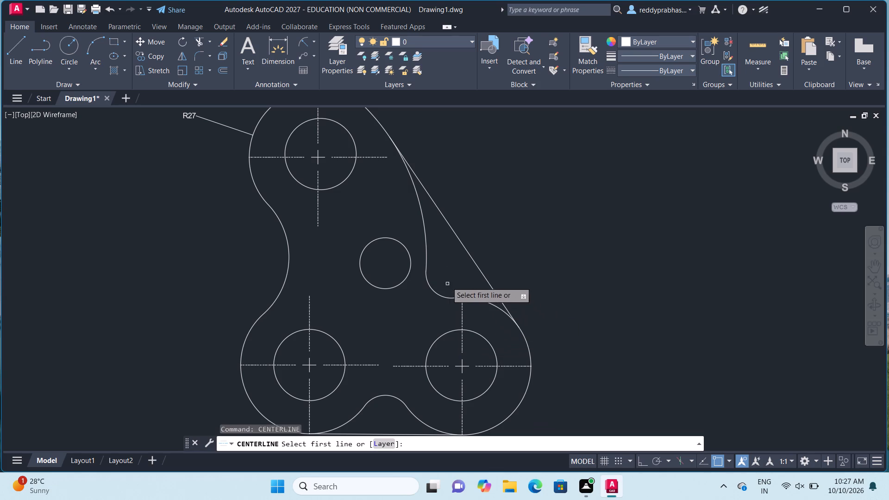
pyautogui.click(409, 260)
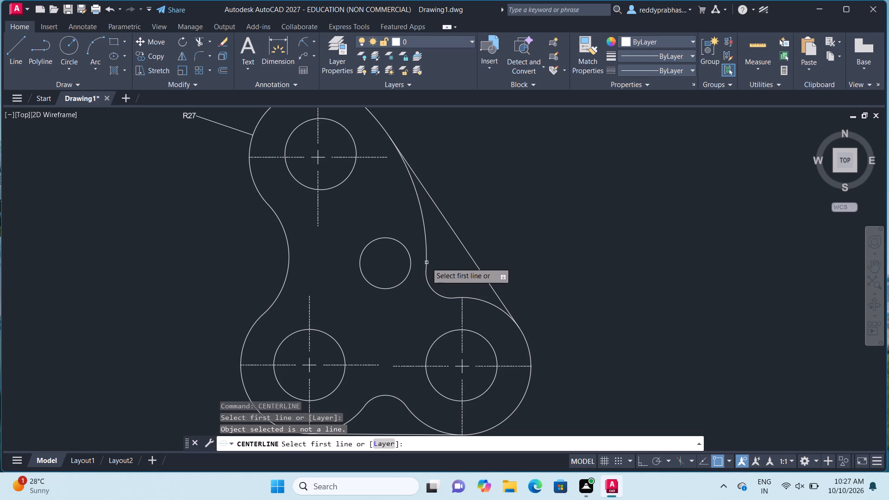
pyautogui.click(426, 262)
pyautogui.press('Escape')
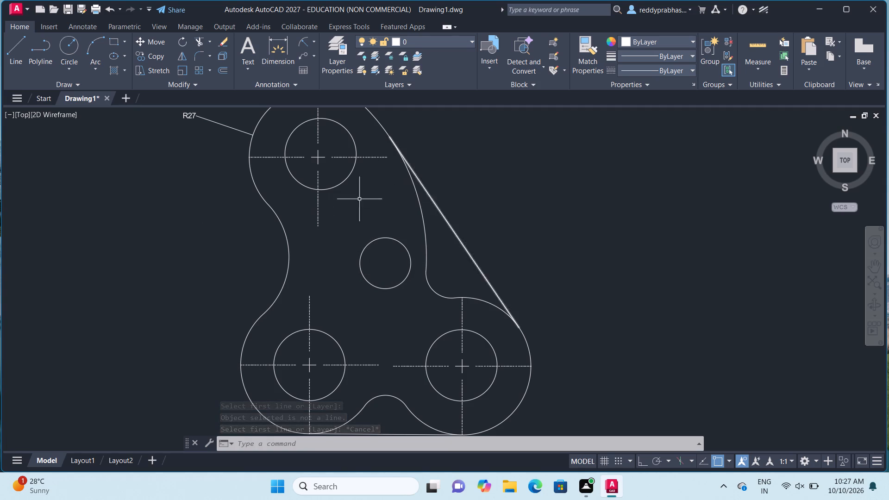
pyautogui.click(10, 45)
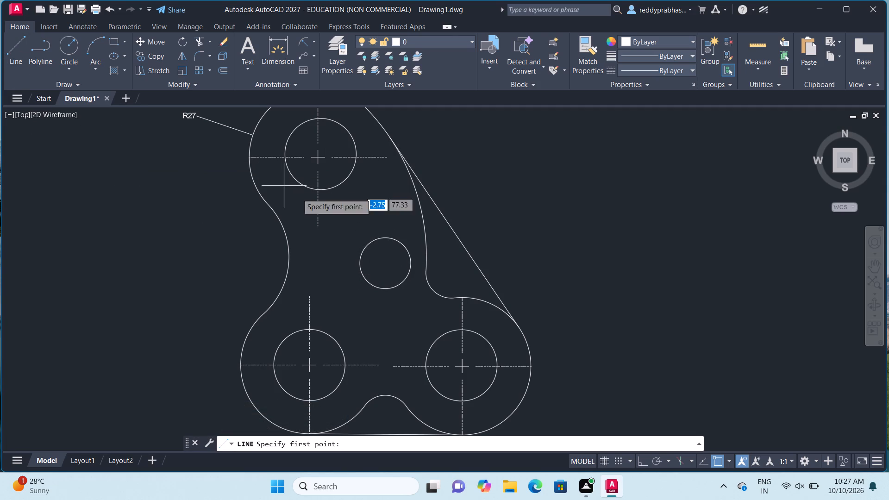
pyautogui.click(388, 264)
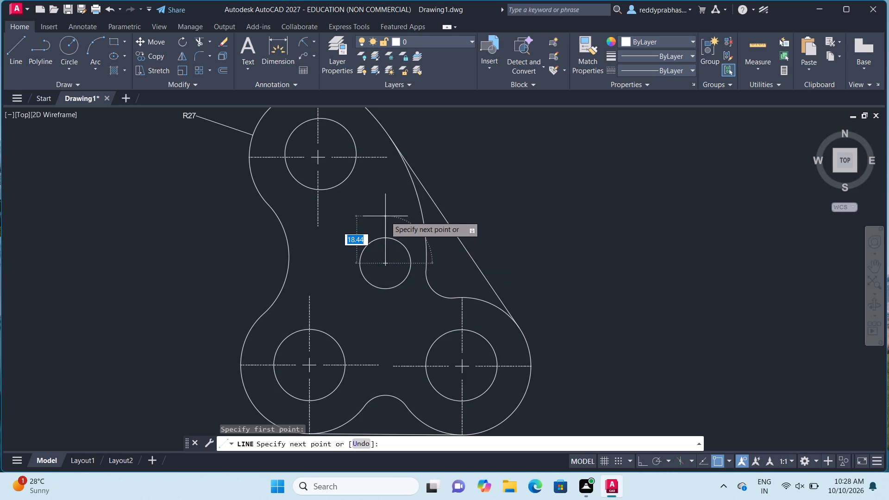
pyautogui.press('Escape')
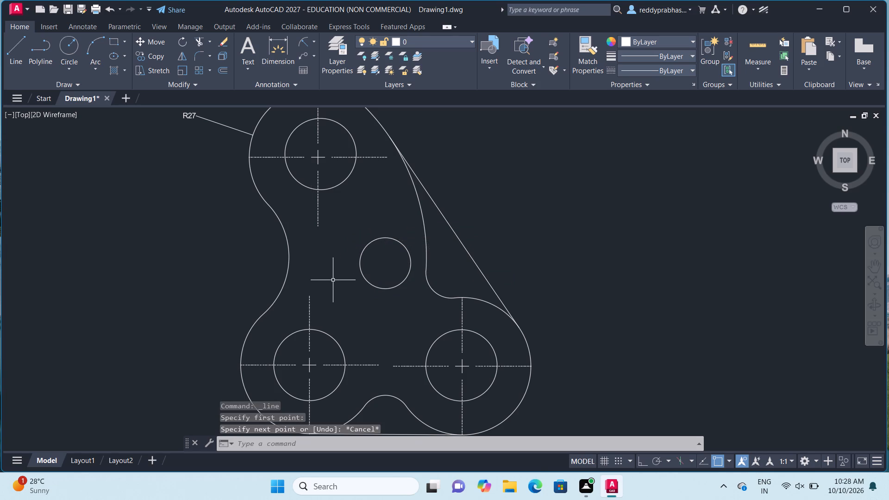
# Draw a vertical construction line through the centre of the small middle hole.
pyautogui.press('x')
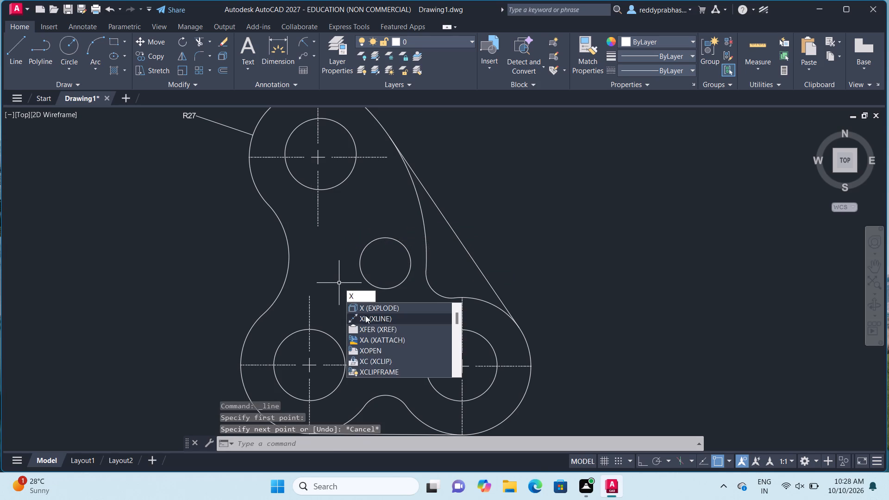
pyautogui.click(366, 315)
pyautogui.click(388, 265)
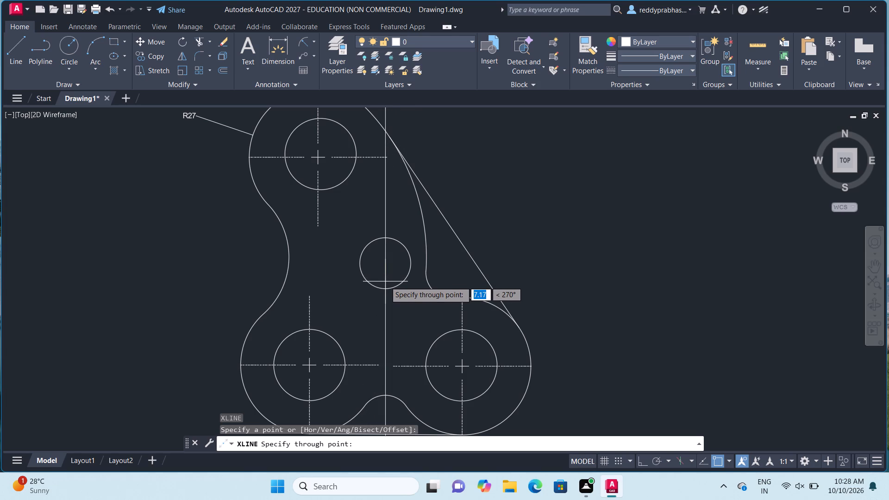
pyautogui.click(385, 281)
pyautogui.press('Escape')
# Draw a roughly horizontal construction line through the centre of the small middle hole.
pyautogui.scroll(-1, 385, 281)
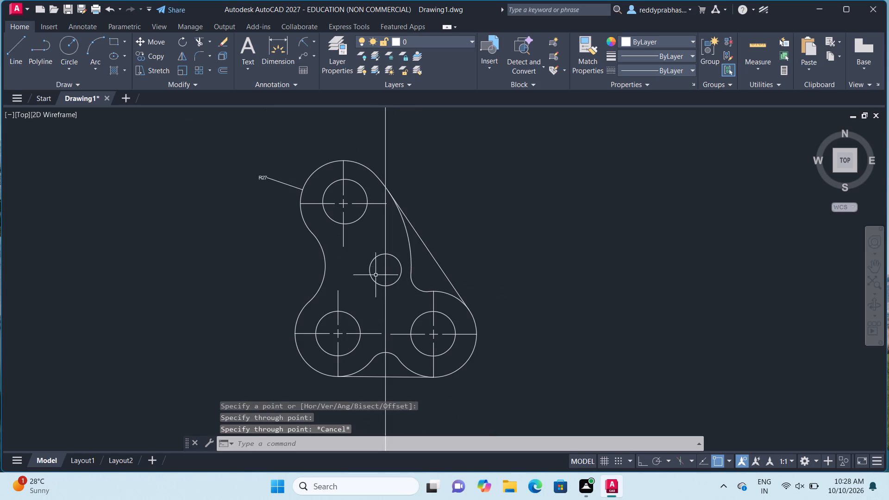
pyautogui.press('x')
pyautogui.click(415, 331)
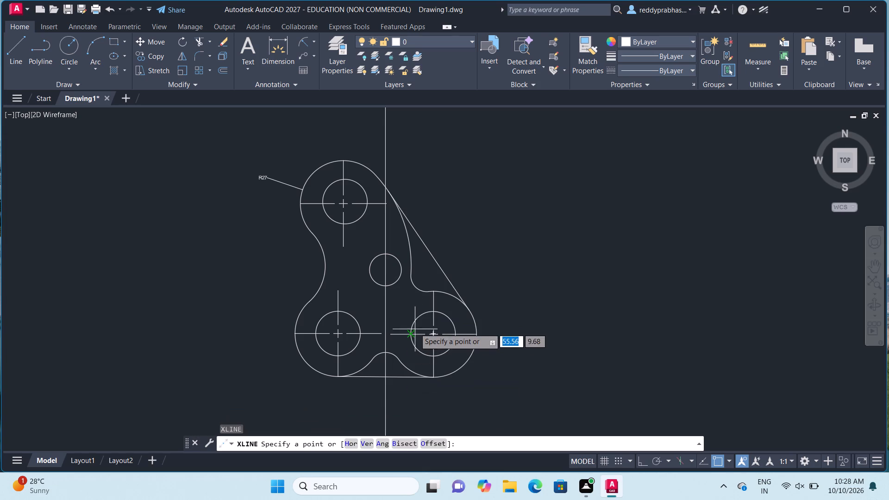
pyautogui.click(387, 270)
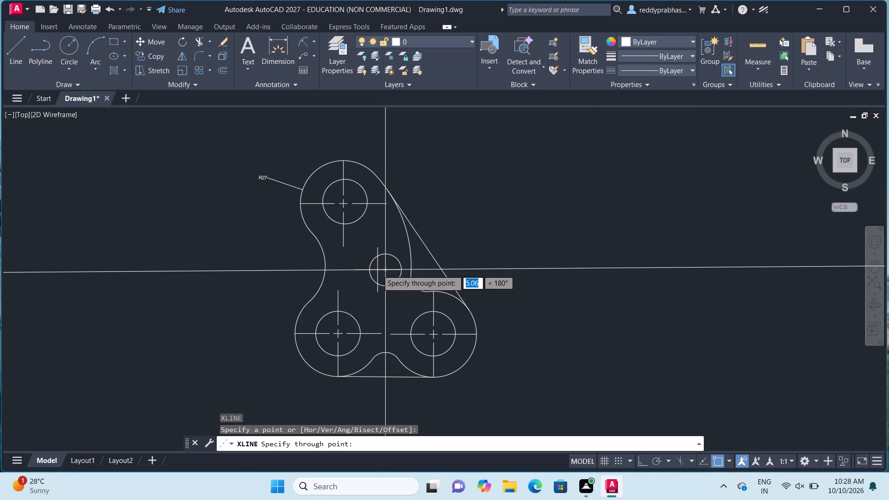
pyautogui.click(377, 270)
pyautogui.press('Escape')
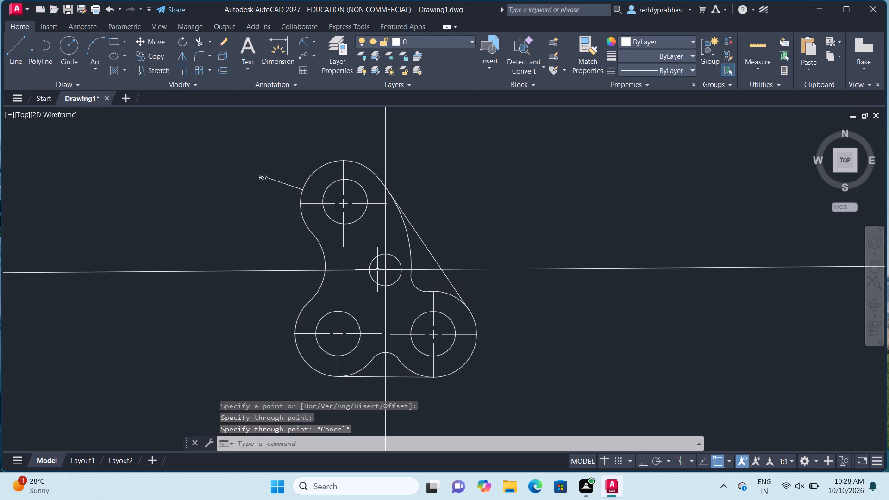
# Trim the horizontal construction line where it extends beyond the bracket's concave left edge.
pyautogui.scroll(1, 381, 276)
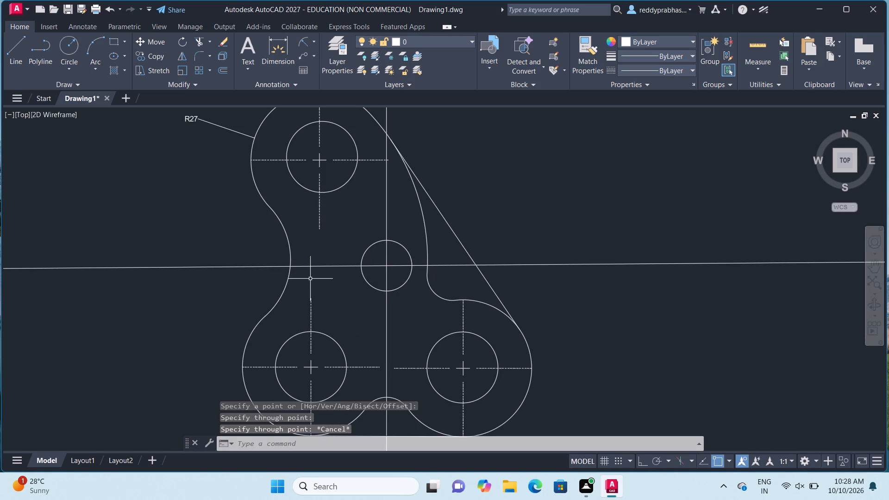
pyautogui.press('t')
pyautogui.press('r')
pyautogui.click(337, 307)
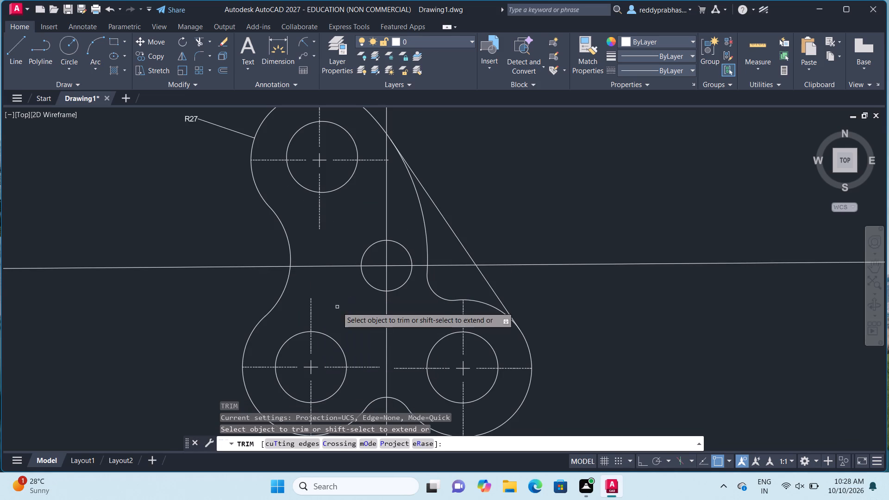
pyautogui.click(260, 266)
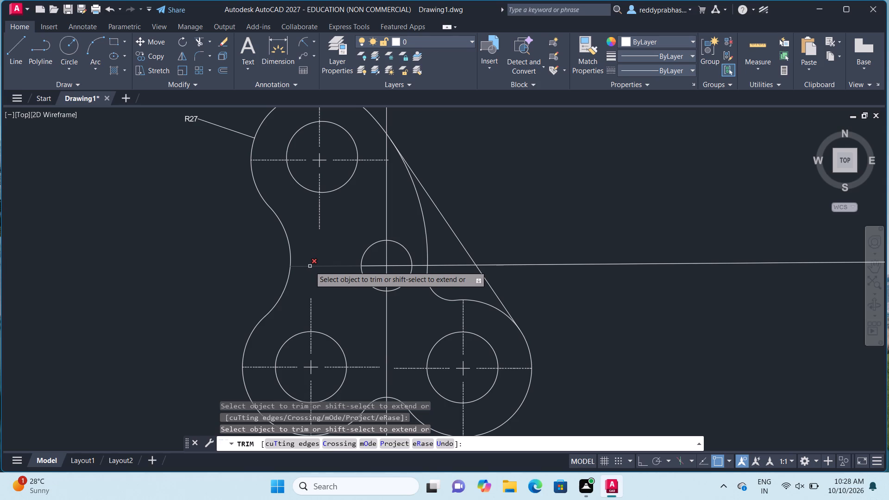
pyautogui.press('Escape')
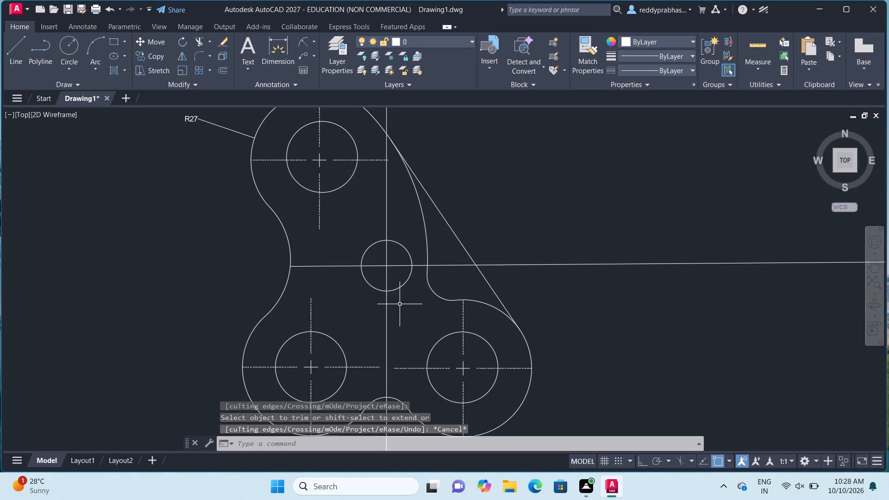
# Draw a vertical line about 16 mm long across the horizontal construction line, between the bracket's left edge and the small middle hole.
pyautogui.press('l')
pyautogui.press('i')
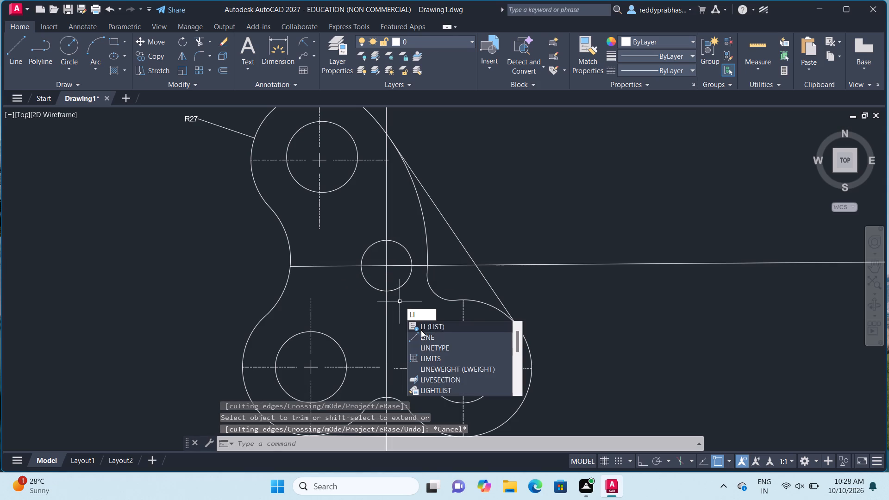
pyautogui.click(421, 332)
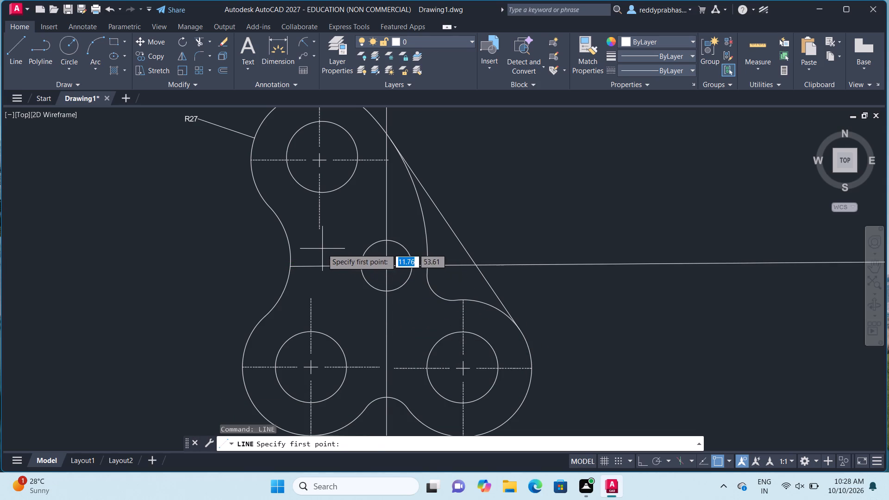
pyautogui.click(318, 249)
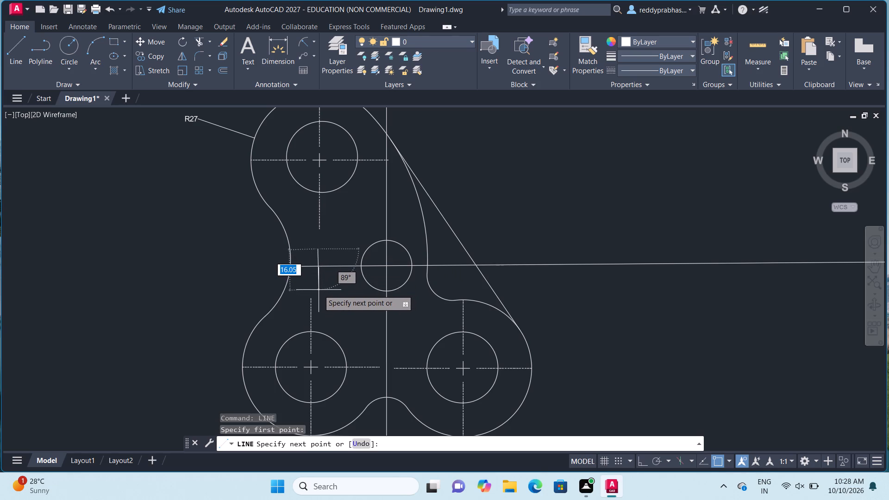
pyautogui.click(318, 290)
pyautogui.press('Escape')
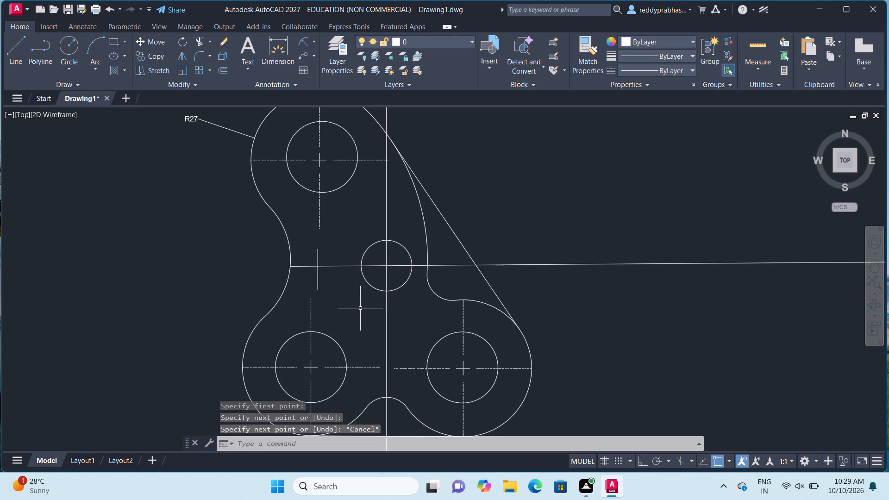
# Trim the horizontal construction line back to the short vertical line on one side and the slanted tangent line on the other.
pyautogui.write('te')
pyautogui.press('BackSpace')
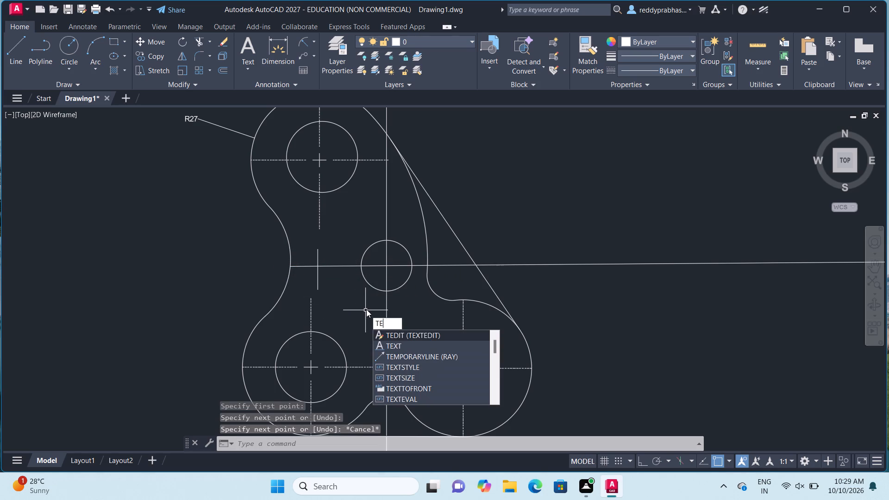
pyautogui.write('rr')
pyautogui.press('BackSpace')
pyautogui.press('BackSpace')
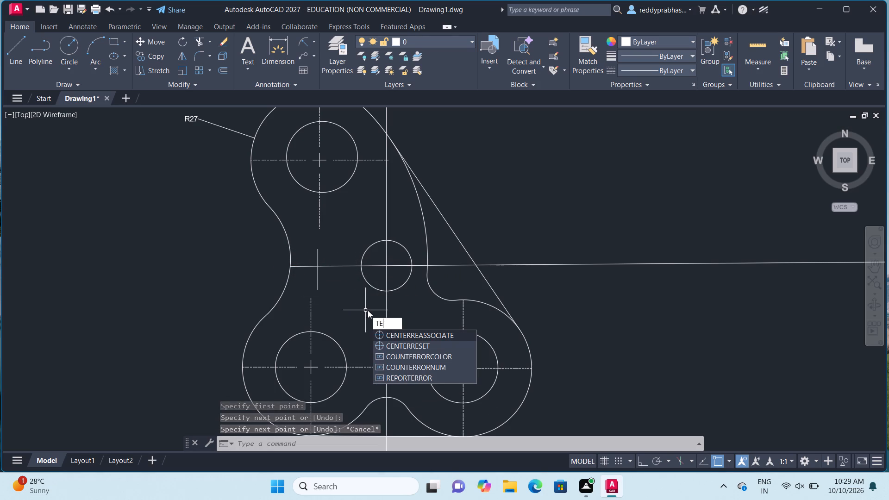
pyautogui.press('BackSpace')
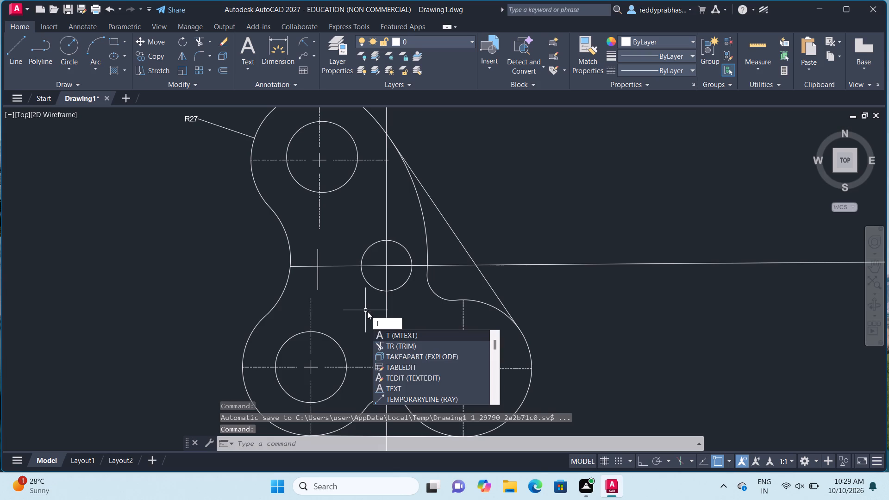
pyautogui.click(392, 344)
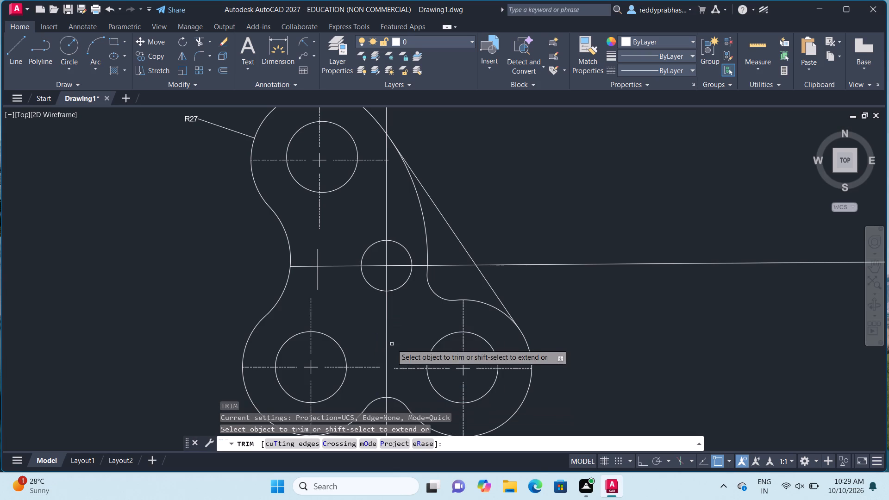
pyautogui.click(300, 268)
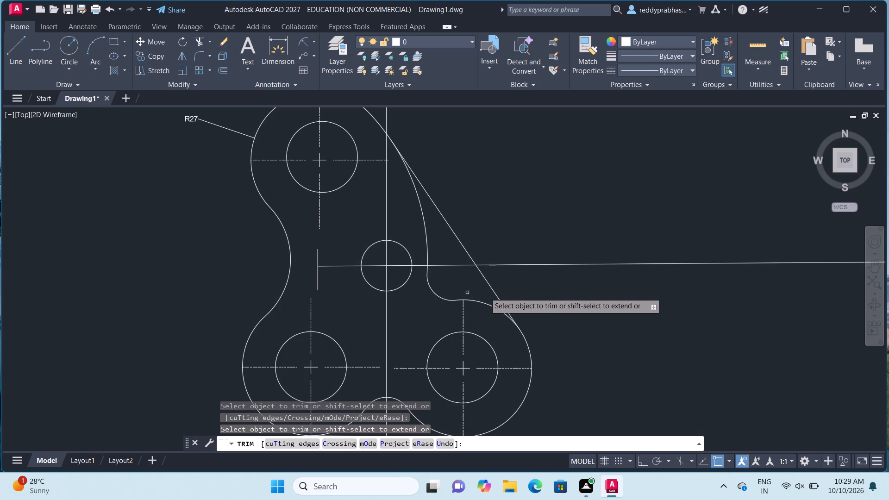
pyautogui.click(519, 266)
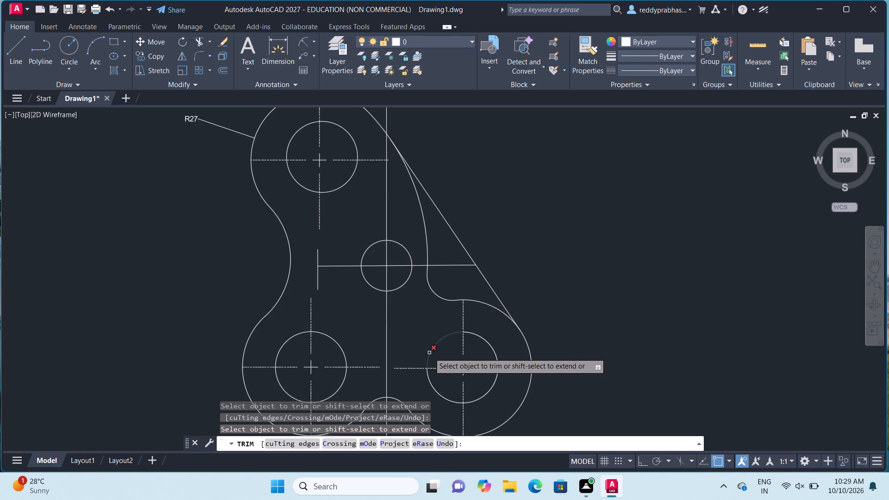
pyautogui.press('Escape')
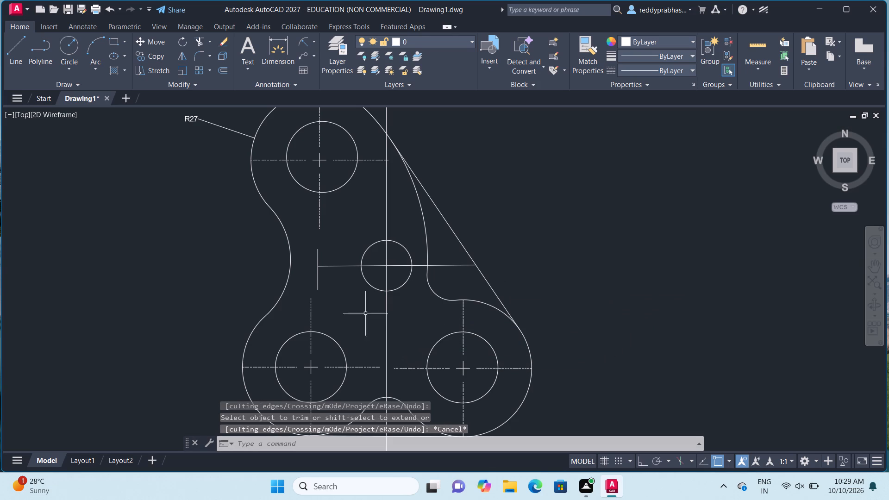
# Erase the short vertical line at the end of the middle hole's horizontal line.
pyautogui.click(319, 281)
pyautogui.rightClick(318, 282)
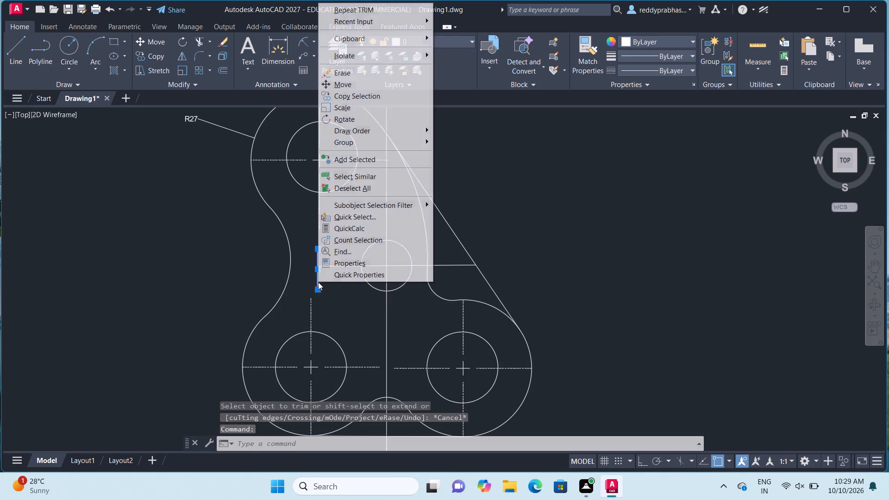
pyautogui.click(348, 75)
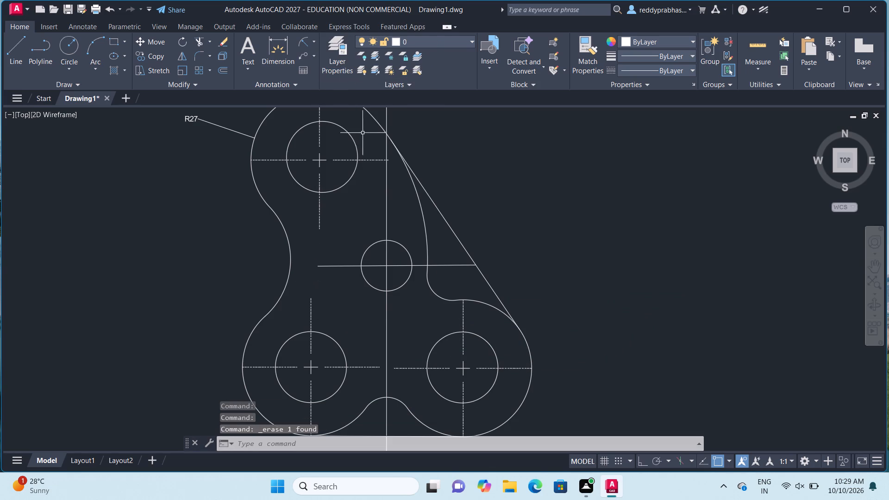
# Trim the middle hole's horizontal line between the bracket's curved right edge and the slanted tangent line.
pyautogui.press('t')
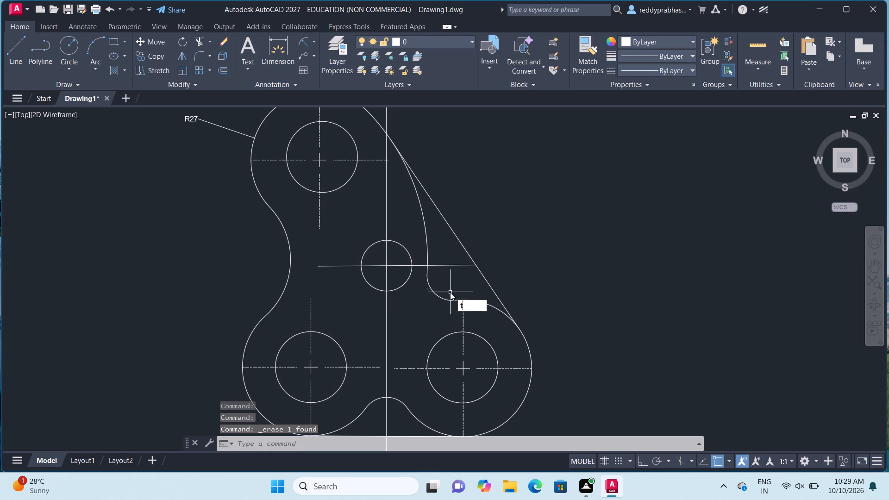
pyautogui.press('r')
pyautogui.click(476, 317)
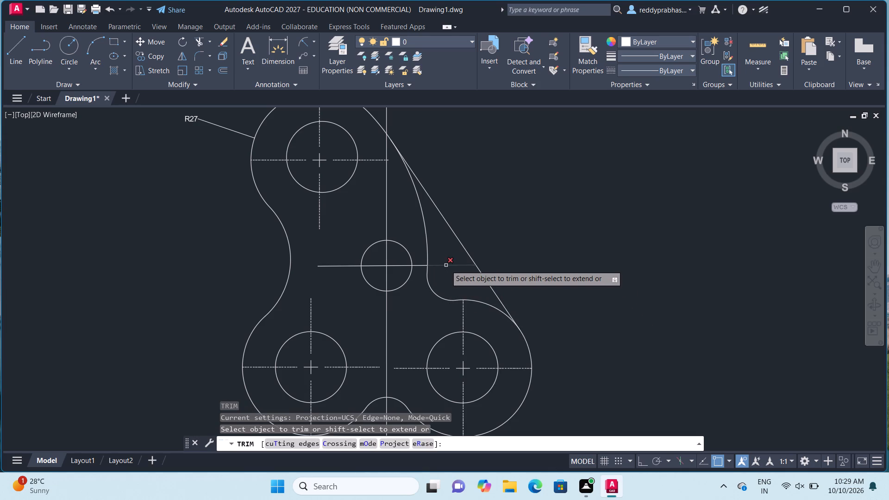
pyautogui.click(445, 264)
pyautogui.press('Escape')
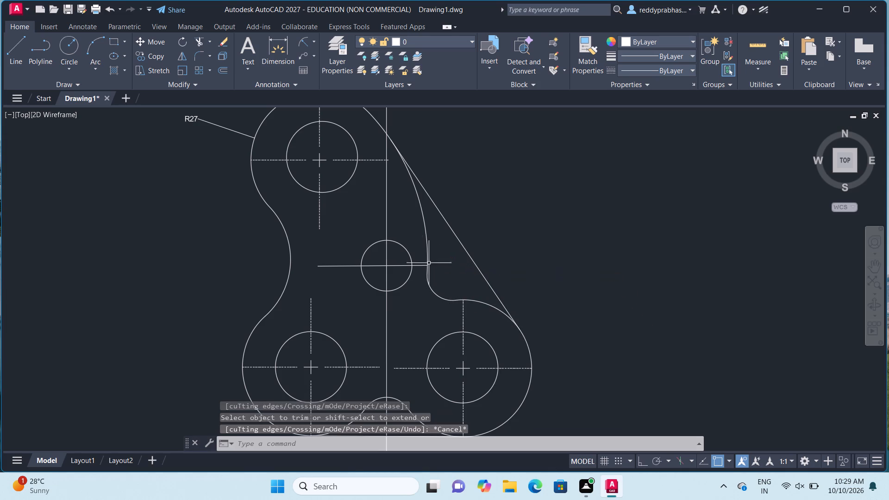
# Draw a horizontal line about 8 mm long across the vertical construction line, above the small middle hole.
pyautogui.press('l')
pyautogui.press('i')
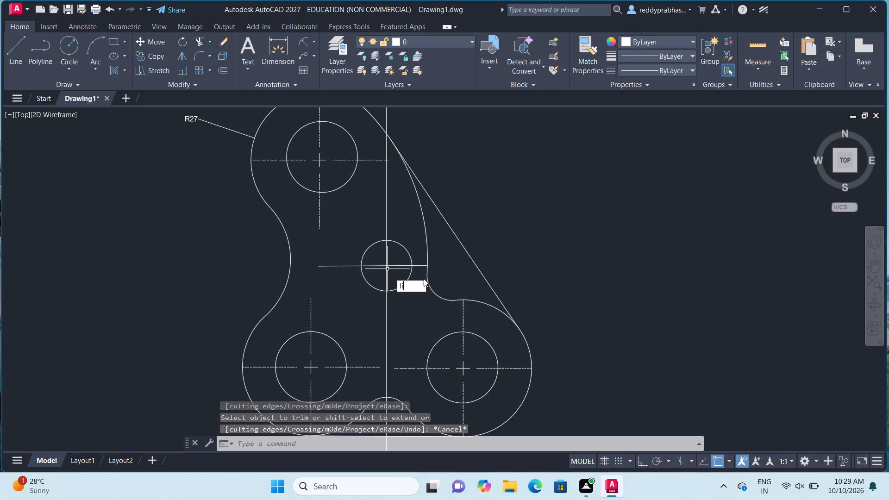
pyautogui.click(432, 305)
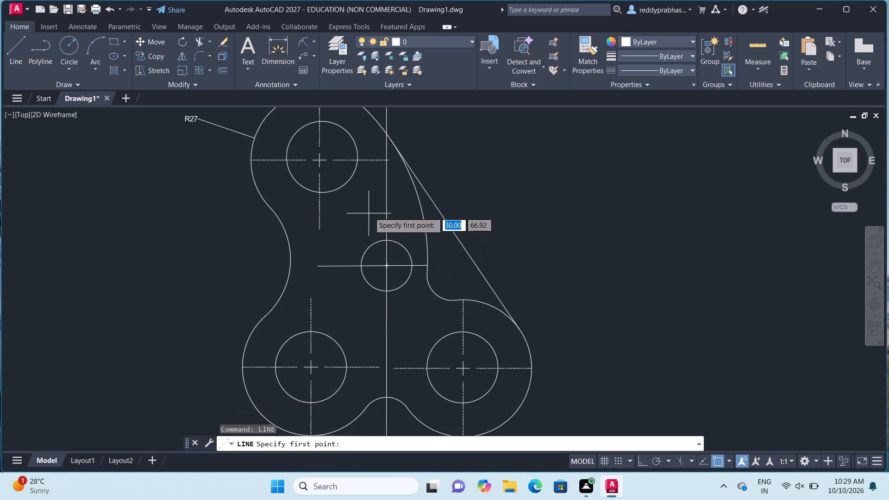
pyautogui.click(376, 195)
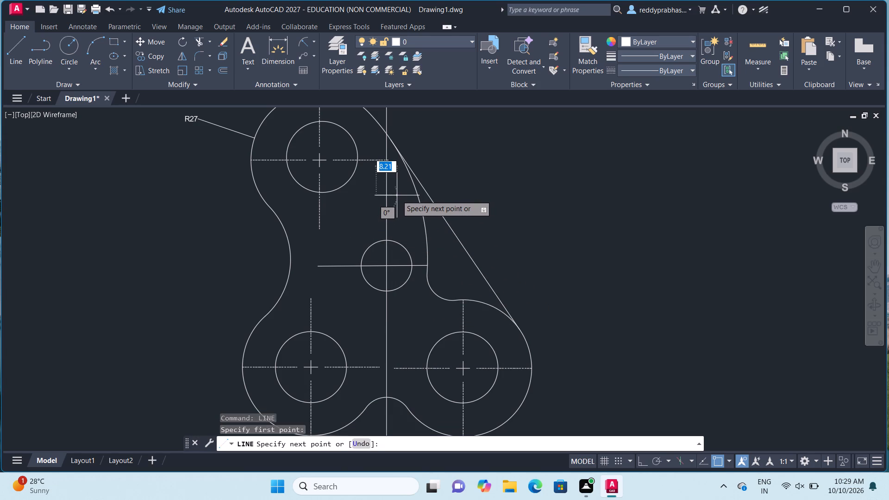
pyautogui.click(397, 195)
pyautogui.press('Escape')
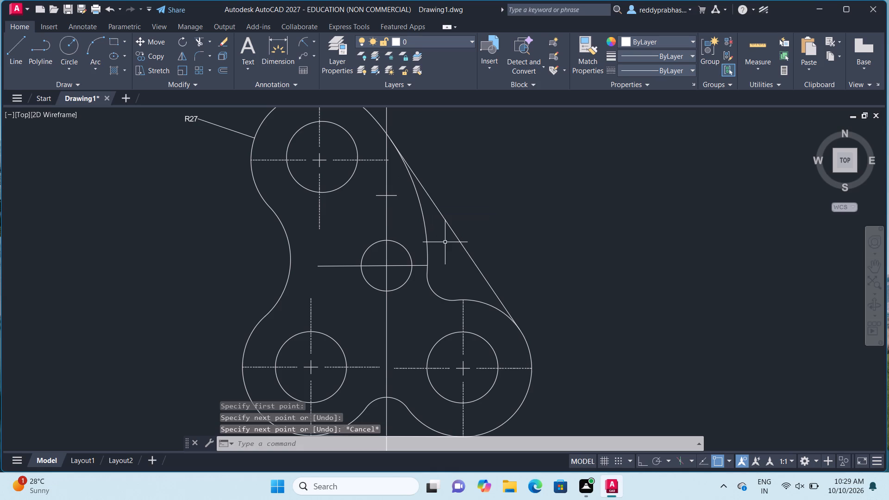
# Trim away the vertical construction line above the short horizontal line, including the part beyond the bracket's slanted edge.
pyautogui.write('tr')
pyautogui.click(478, 267)
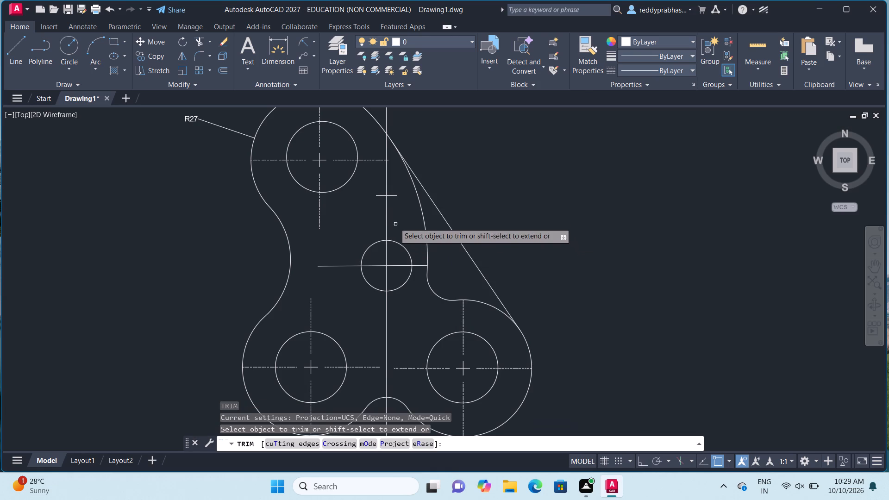
pyautogui.click(386, 187)
pyautogui.click(387, 154)
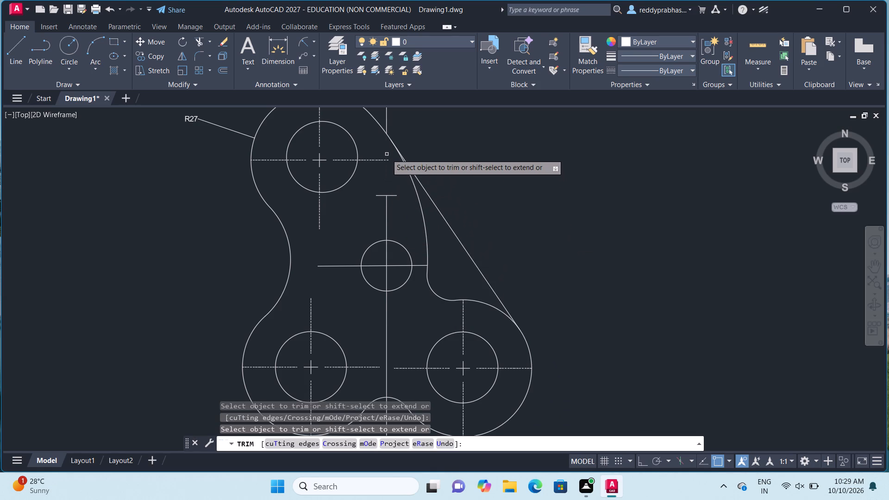
pyautogui.click(384, 118)
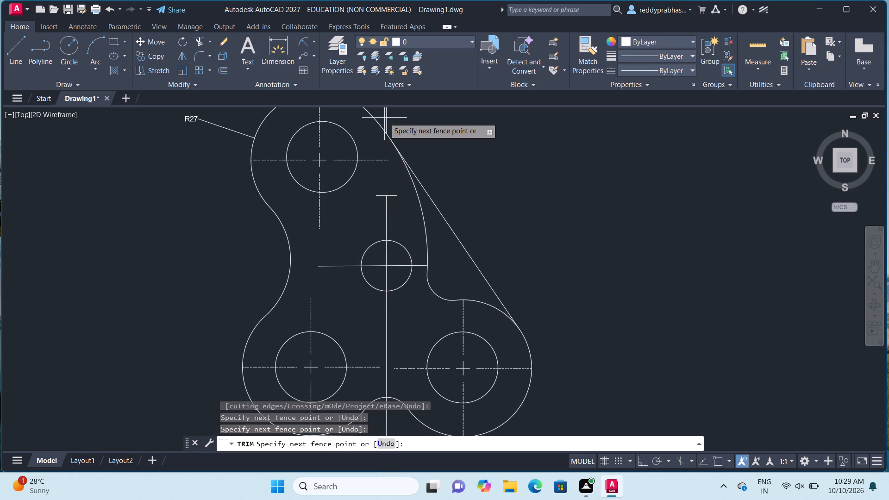
pyautogui.press('Escape')
pyautogui.write('tr')
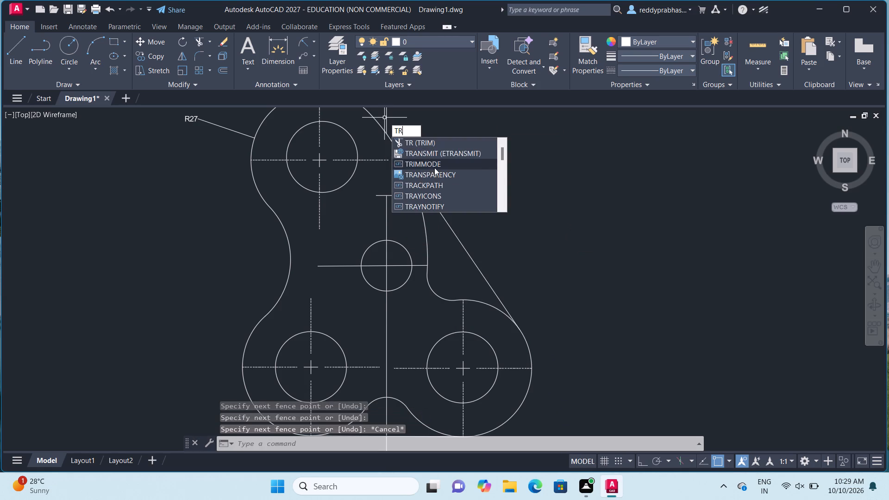
pyautogui.click(421, 142)
pyautogui.click(387, 122)
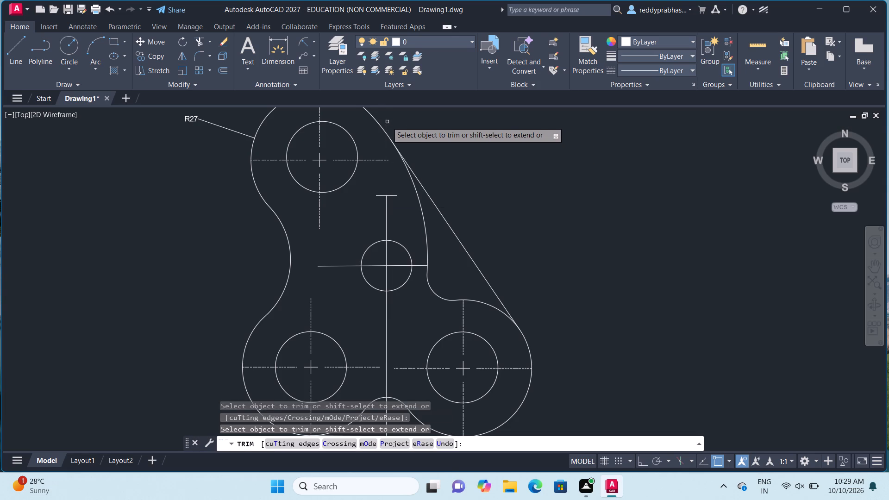
pyautogui.press('Escape')
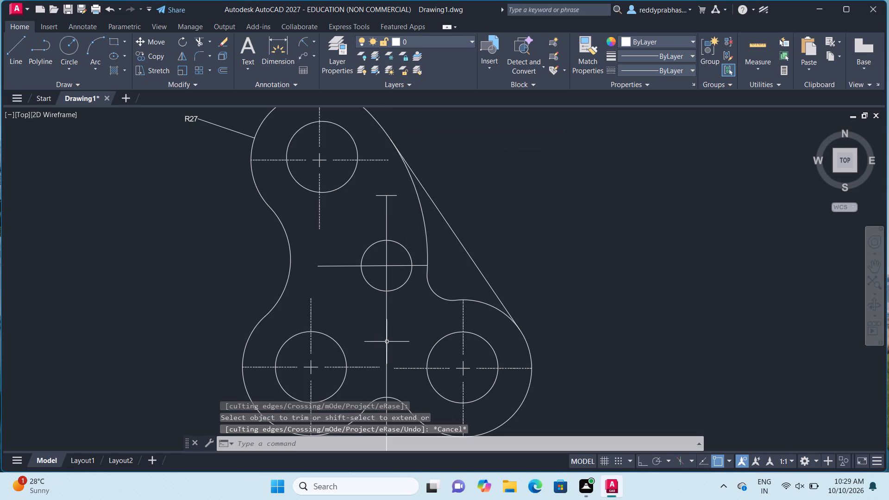
# Erase the short horizontal line at the upper end of the middle hole's vertical line.
pyautogui.click(391, 194)
pyautogui.rightClick(391, 194)
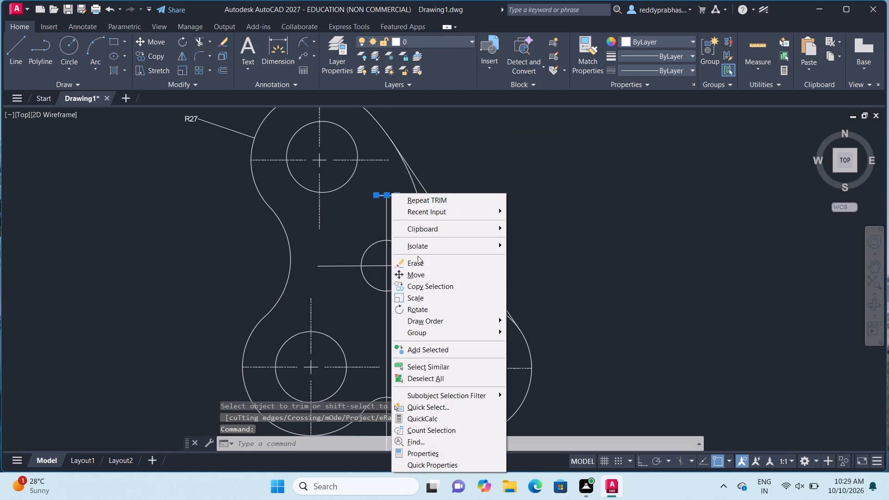
pyautogui.click(418, 261)
# Draw a nearly horizontal line about 4 mm long across the vertical construction line, just below the small middle hole.
pyautogui.scroll(1, 402, 290)
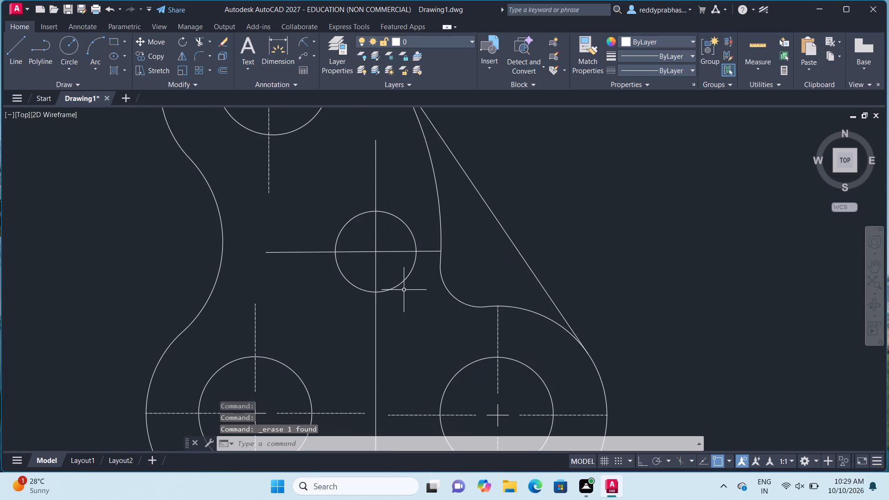
pyautogui.click(873, 268)
pyautogui.moveTo(717, 270); pyautogui.dragTo(710, 259)
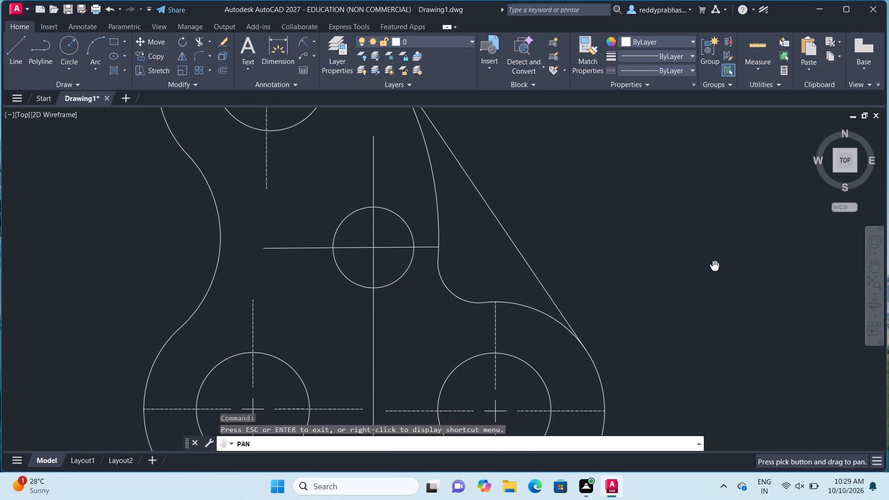
pyautogui.moveTo(710, 259); pyautogui.dragTo(680, 183)
pyautogui.moveTo(408, 261); pyautogui.dragTo(430, 234)
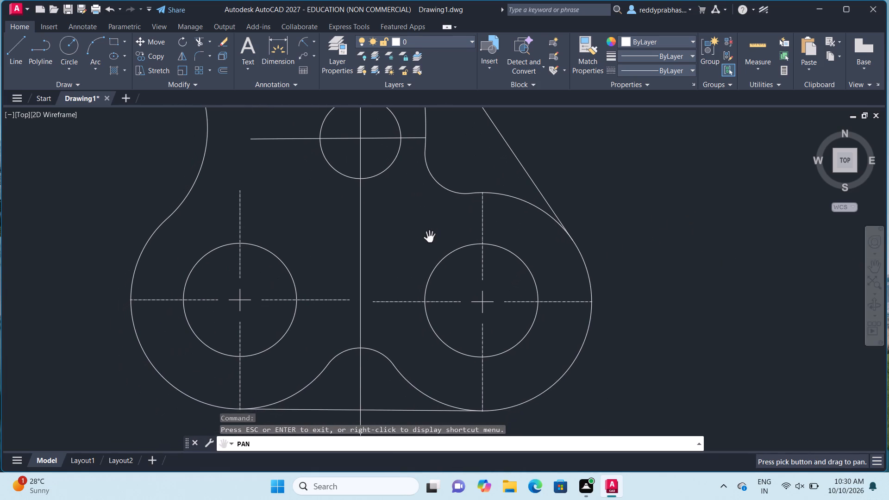
pyautogui.press('Escape')
pyautogui.press('l')
pyautogui.press('i')
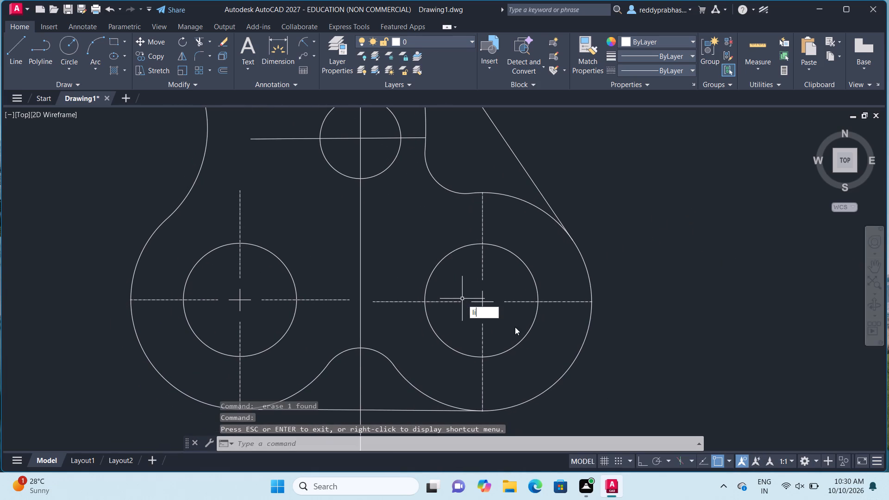
pyautogui.click(504, 330)
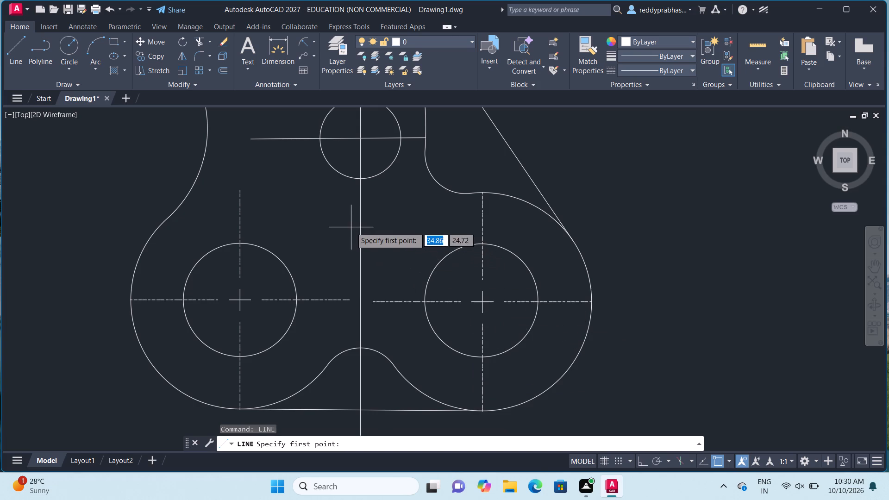
pyautogui.click(353, 210)
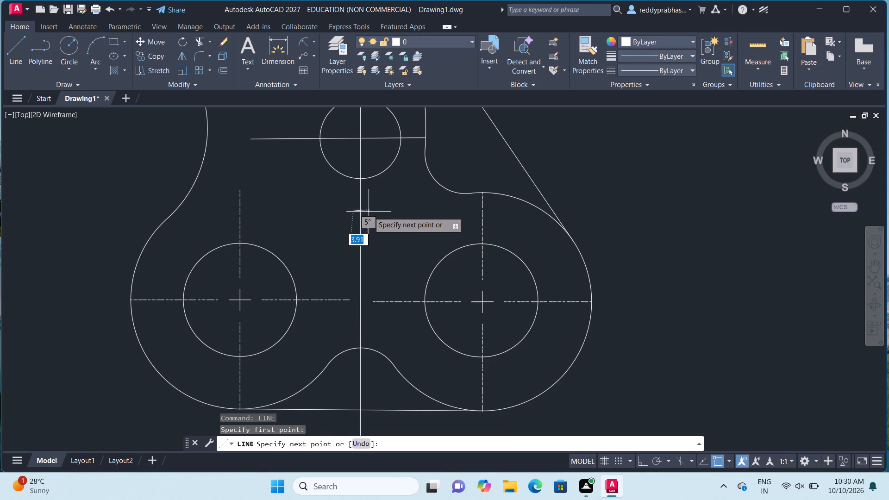
pyautogui.click(369, 212)
pyautogui.press('Escape')
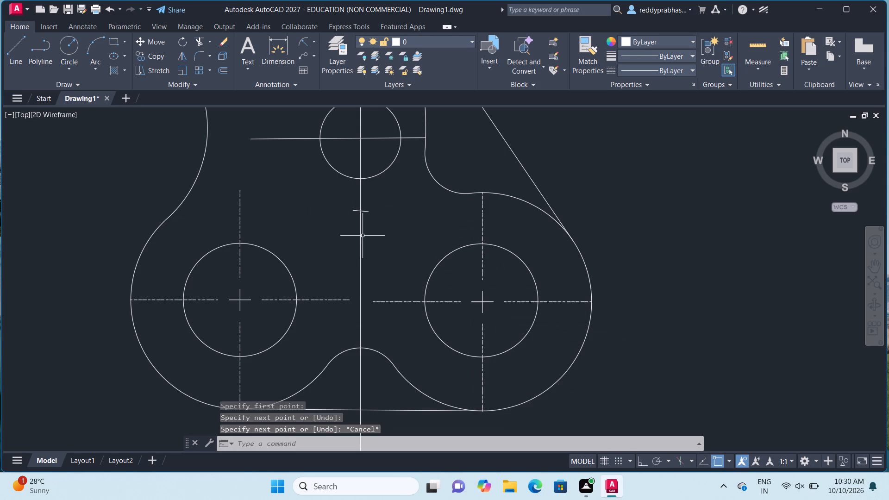
# Trim away the vertical construction line between the short line below the middle hole and the bracket's bottom line.
pyautogui.press('t')
pyautogui.press('r')
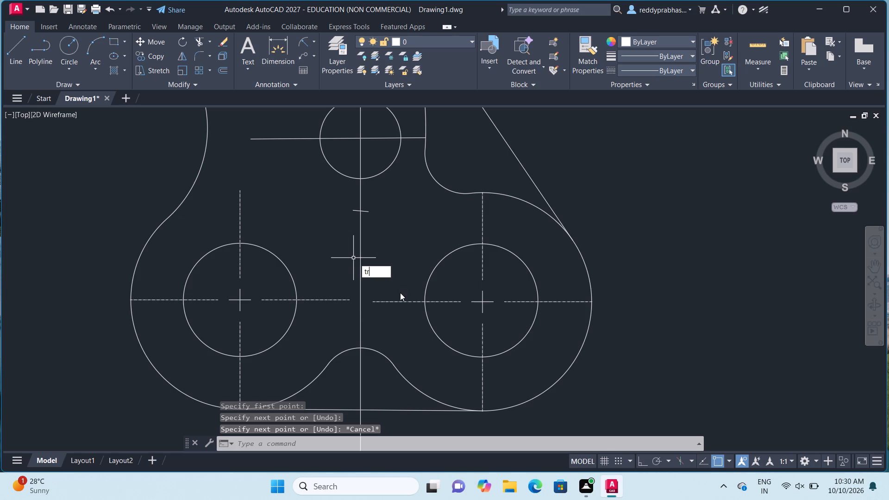
pyautogui.click(401, 285)
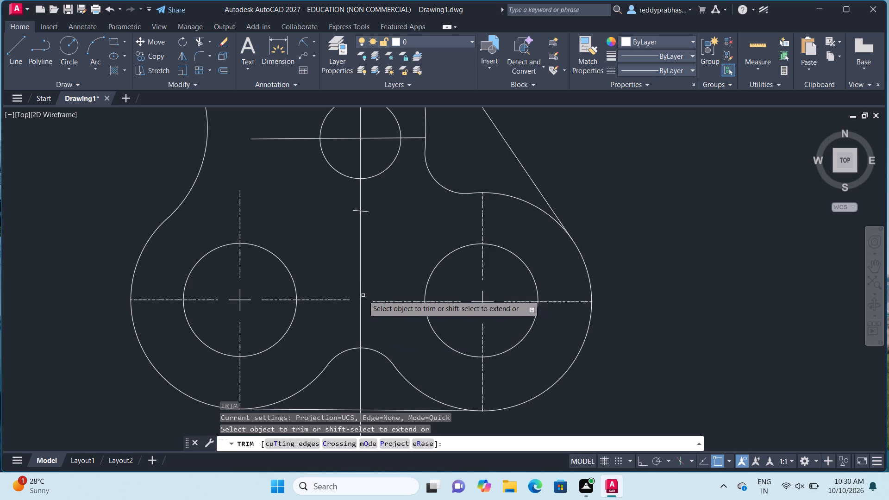
pyautogui.click(359, 298)
pyautogui.click(360, 358)
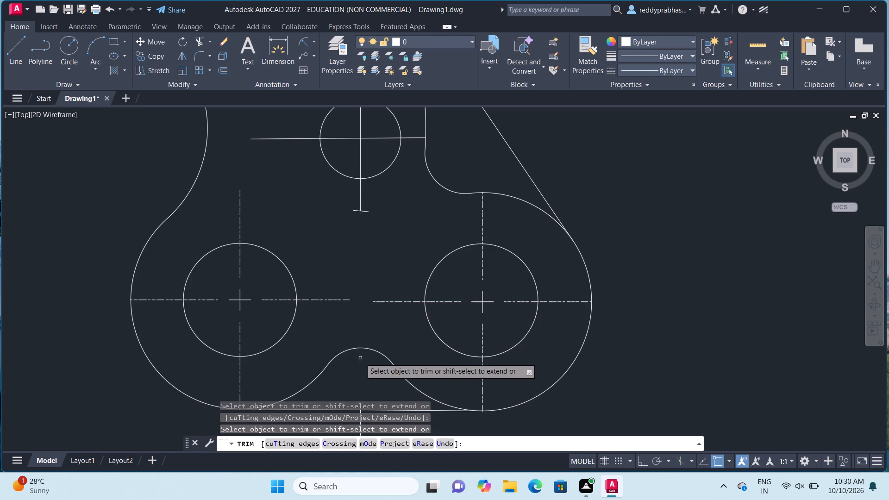
# Trim away the remaining part of the vertical construction line that extends below the bracket's bottom line.
pyautogui.click(872, 266)
pyautogui.moveTo(673, 316); pyautogui.dragTo(672, 214)
pyautogui.moveTo(677, 256); pyautogui.dragTo(664, 212)
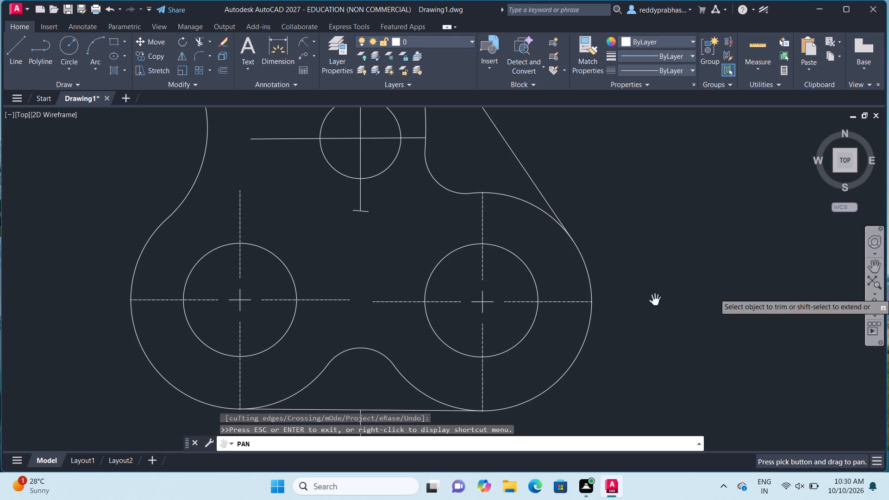
pyautogui.press('Escape')
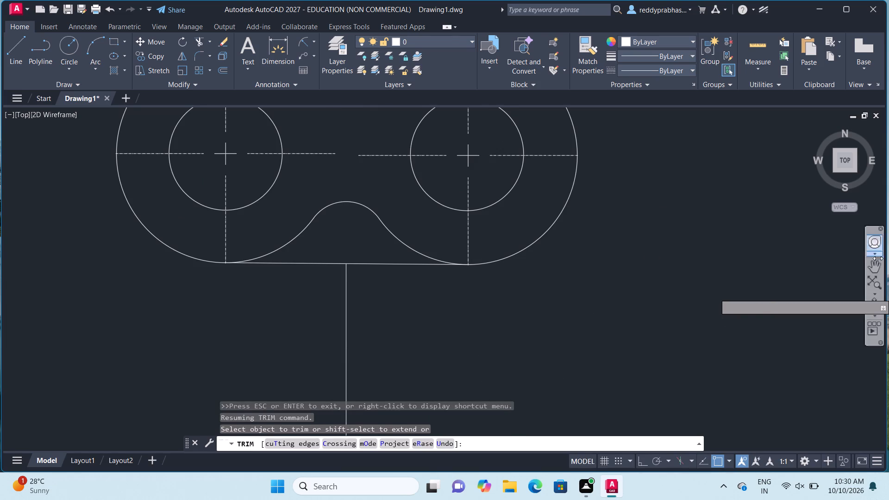
pyautogui.press('t')
pyautogui.press('r')
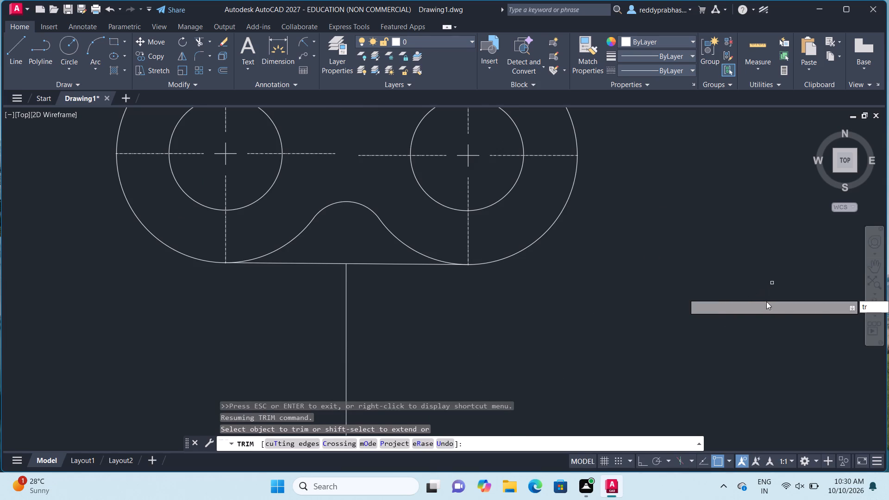
pyautogui.press('Escape')
pyautogui.press('Escape')
pyautogui.press('Escape')
pyautogui.press('Escape')
pyautogui.write('tr')
pyautogui.click(751, 329)
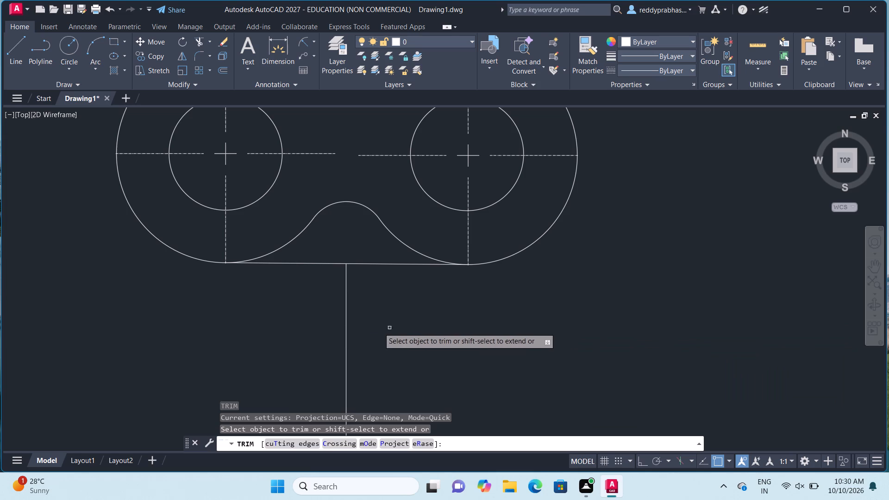
pyautogui.click(346, 327)
pyautogui.press('Escape')
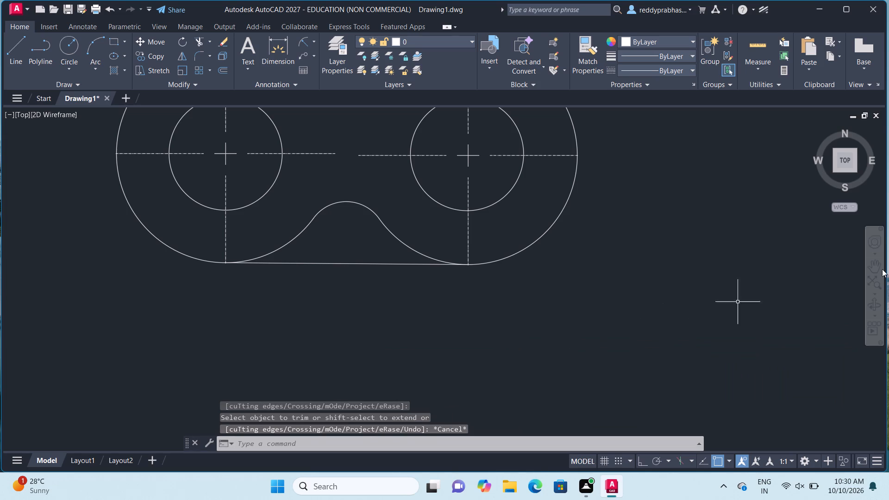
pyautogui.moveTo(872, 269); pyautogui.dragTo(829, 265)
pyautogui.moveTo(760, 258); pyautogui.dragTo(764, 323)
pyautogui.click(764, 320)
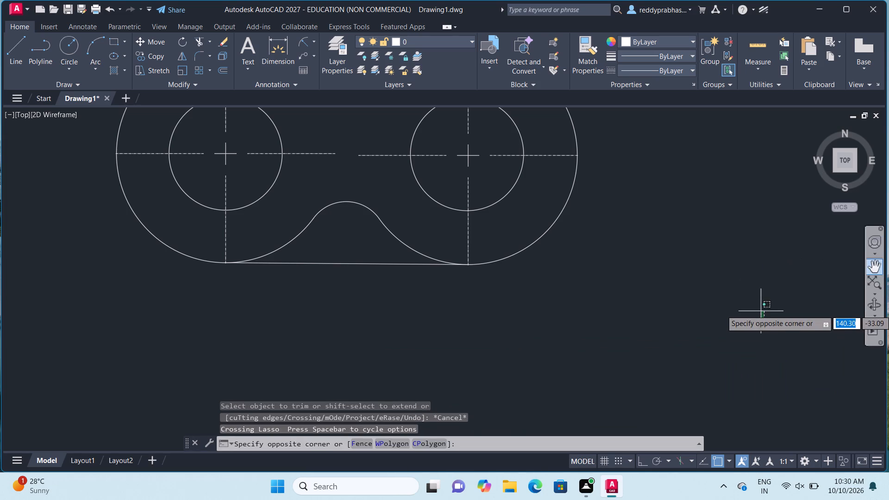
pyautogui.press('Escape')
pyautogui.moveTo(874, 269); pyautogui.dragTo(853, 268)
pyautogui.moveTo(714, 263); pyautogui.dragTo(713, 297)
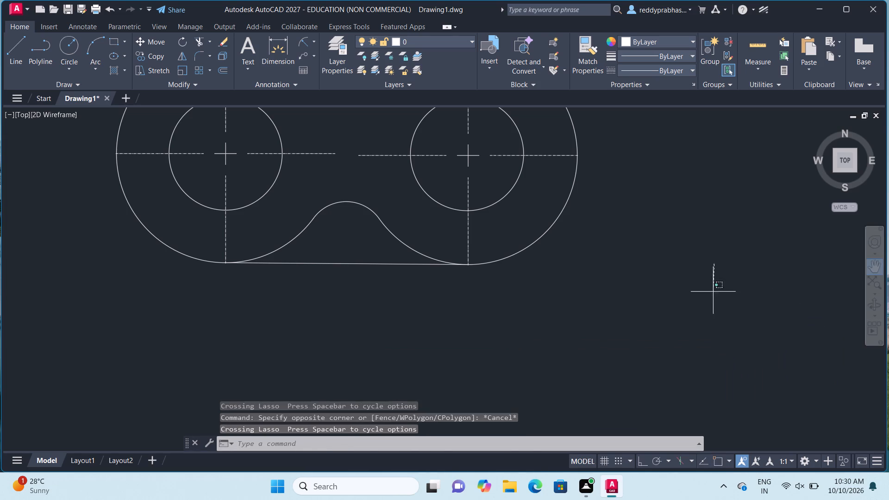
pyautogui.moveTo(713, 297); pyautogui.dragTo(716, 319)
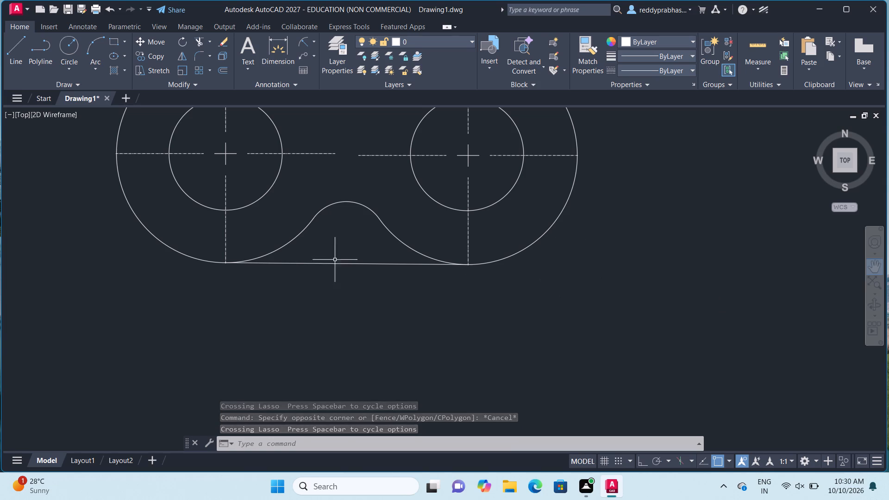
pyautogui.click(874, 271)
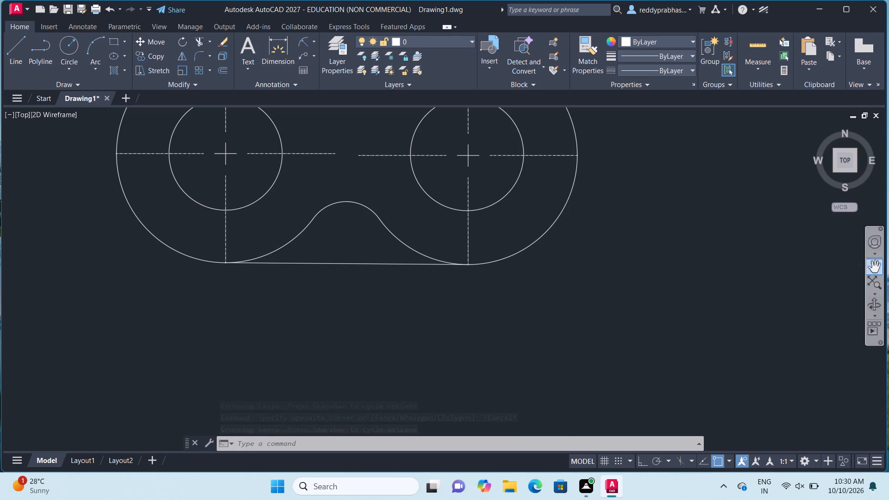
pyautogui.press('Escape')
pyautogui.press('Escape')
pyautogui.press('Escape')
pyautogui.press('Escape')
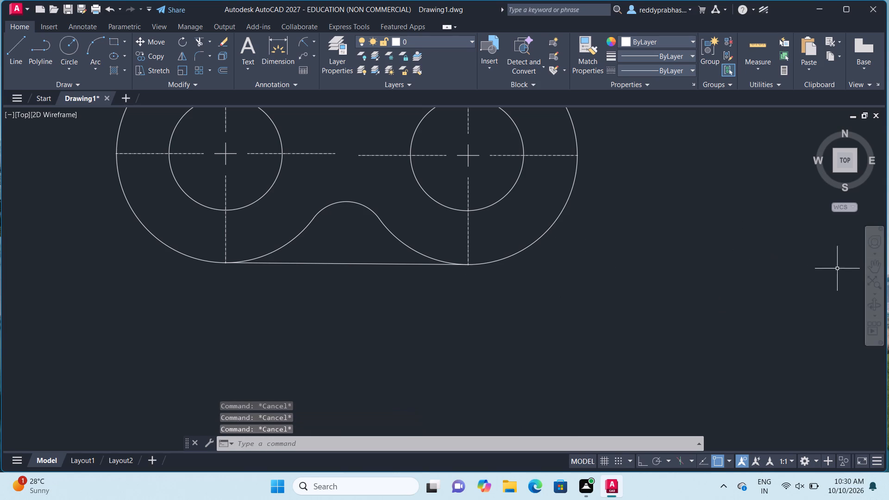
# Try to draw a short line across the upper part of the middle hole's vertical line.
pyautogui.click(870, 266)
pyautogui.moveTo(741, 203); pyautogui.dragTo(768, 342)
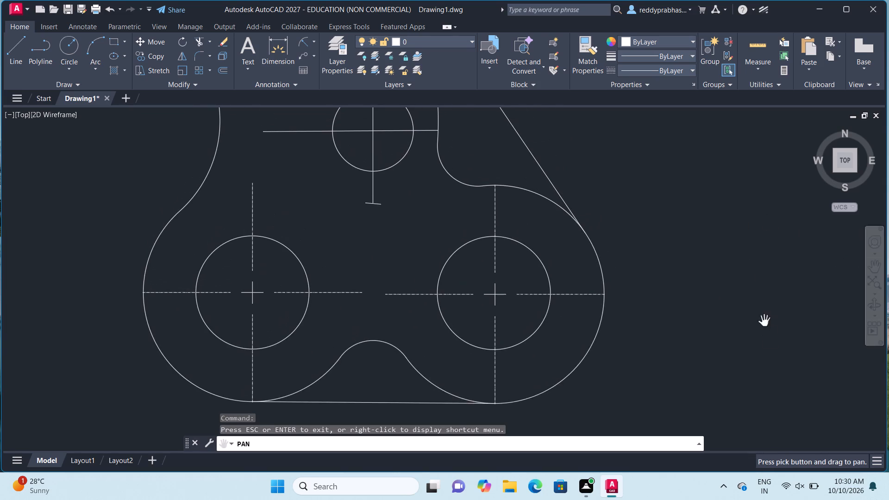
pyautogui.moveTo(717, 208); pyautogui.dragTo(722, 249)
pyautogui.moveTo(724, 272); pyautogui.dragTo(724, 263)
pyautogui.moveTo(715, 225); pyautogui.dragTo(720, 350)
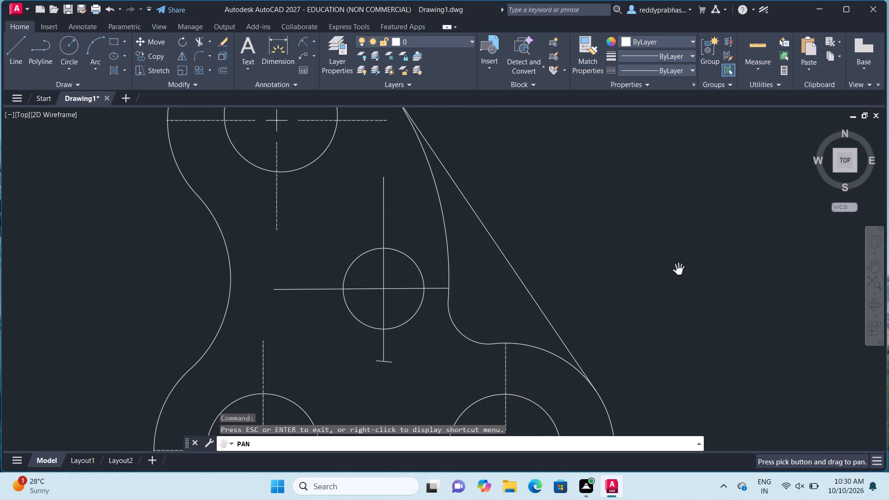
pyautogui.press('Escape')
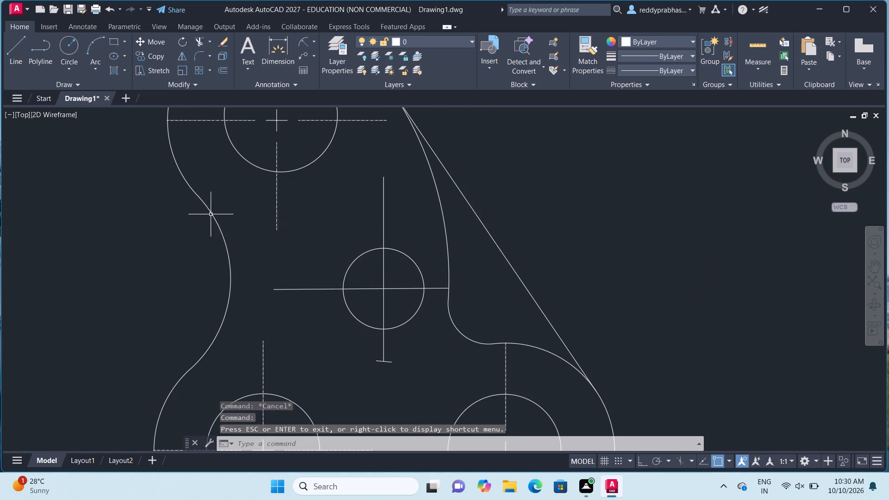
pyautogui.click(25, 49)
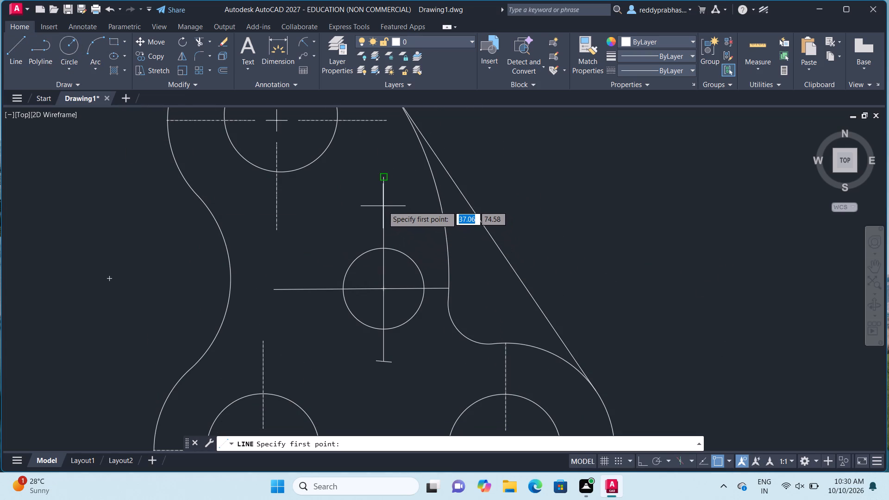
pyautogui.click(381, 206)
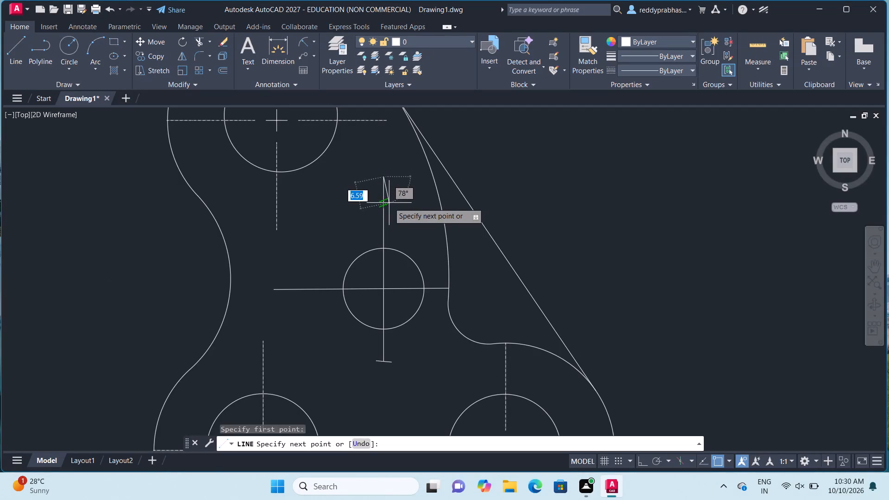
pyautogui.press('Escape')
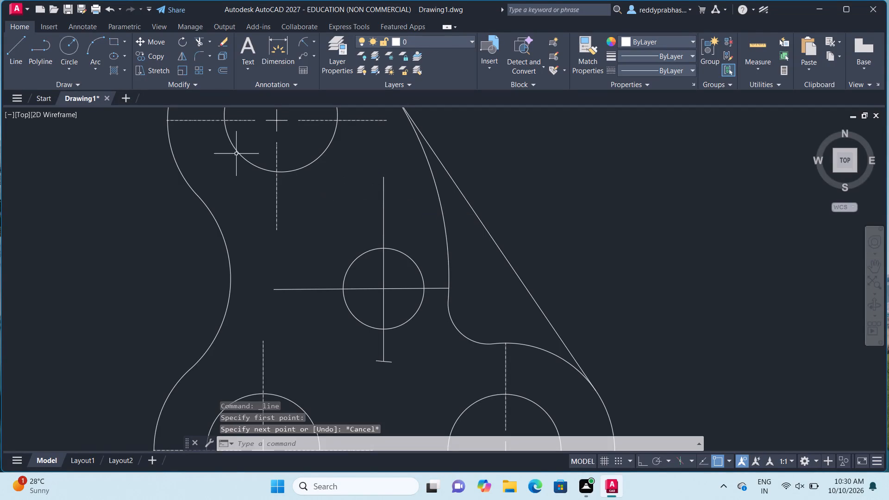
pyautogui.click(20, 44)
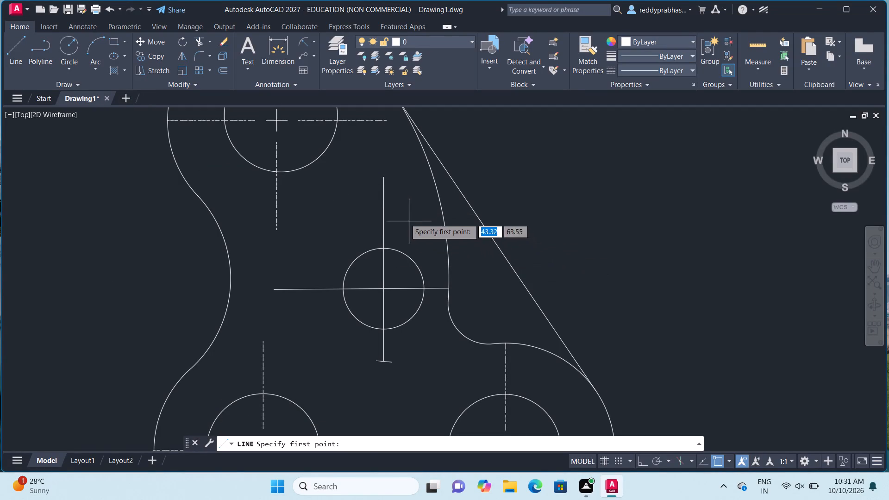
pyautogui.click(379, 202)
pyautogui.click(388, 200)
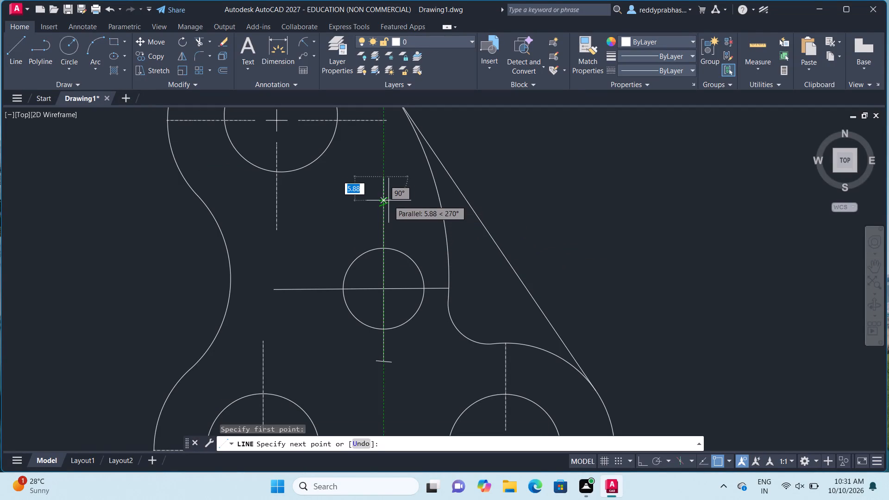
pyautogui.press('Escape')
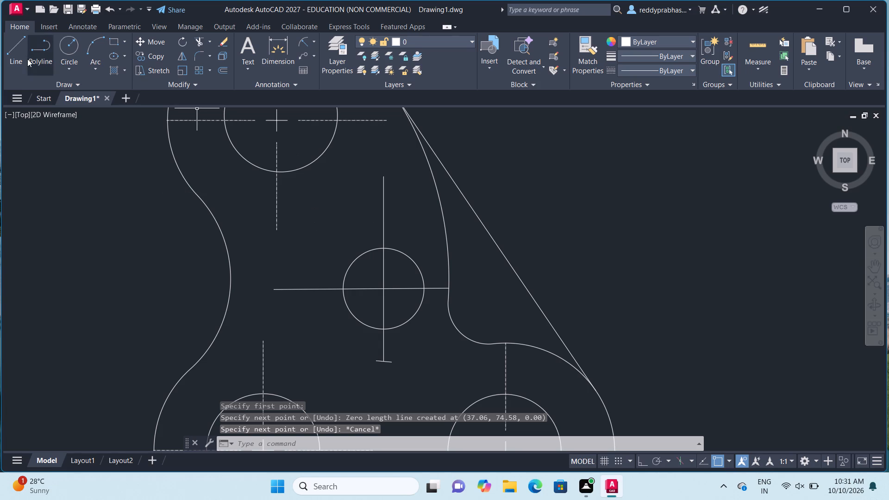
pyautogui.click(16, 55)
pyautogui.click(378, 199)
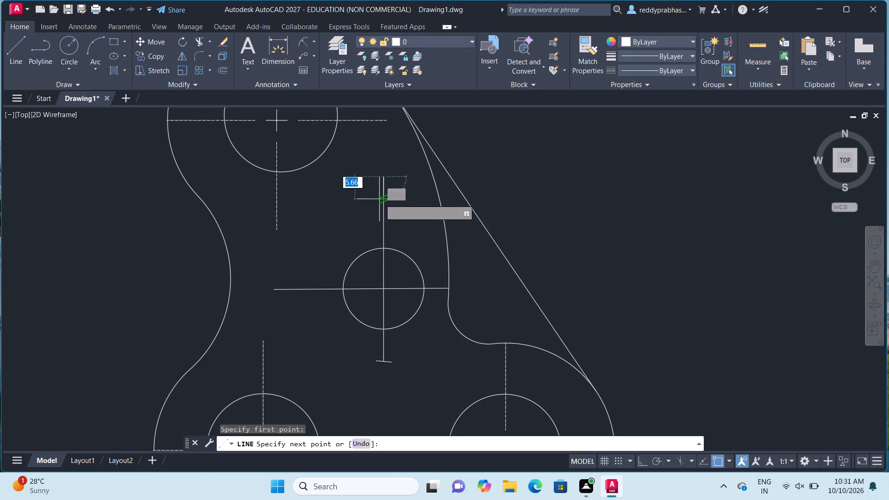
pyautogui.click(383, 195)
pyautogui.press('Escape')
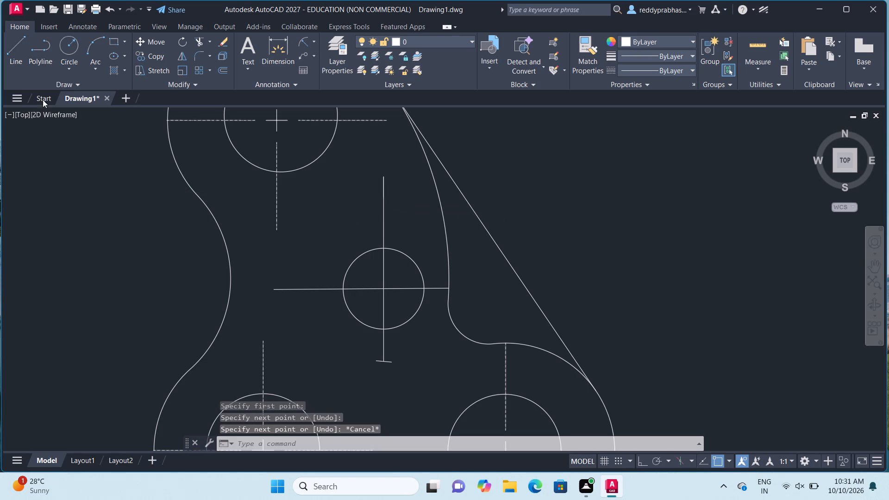
# Draw a short horizontal line across the vertical line, between the small middle hole and the vertical line's upper end.
pyautogui.click(20, 57)
pyautogui.click(362, 206)
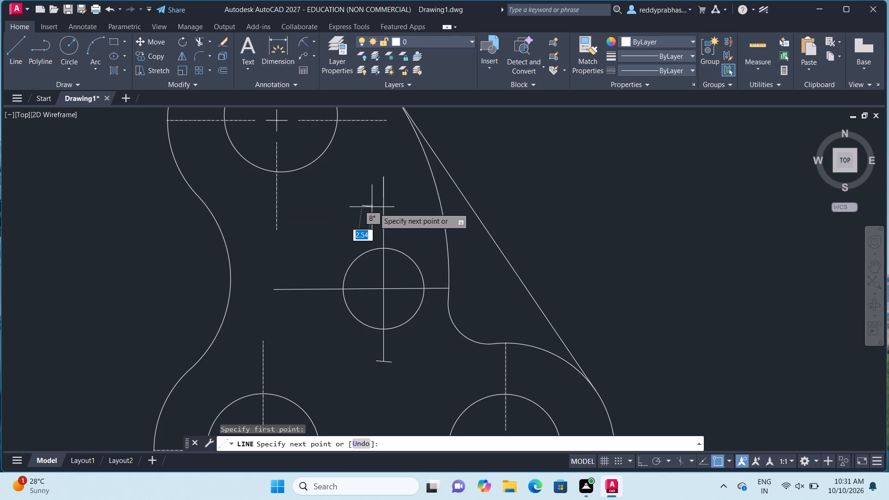
pyautogui.click(415, 206)
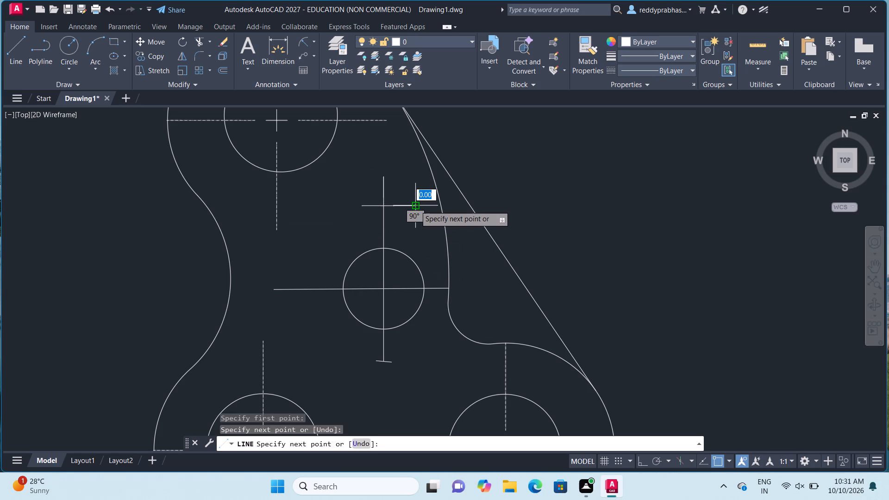
pyautogui.press('Escape')
# Trim away the vertical line above the short horizontal line above the middle hole, plus both halves of that horizontal line.
pyautogui.press('t')
pyautogui.press('r')
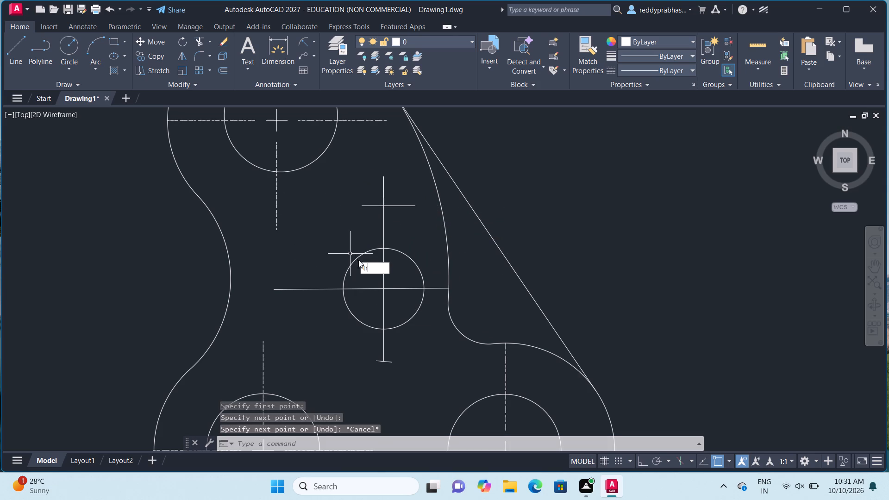
pyautogui.click(407, 276)
pyautogui.click(382, 198)
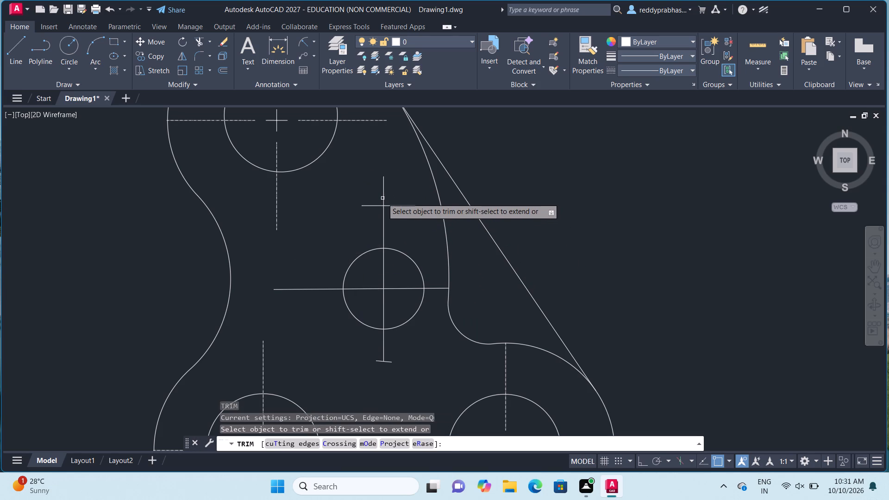
pyautogui.click(384, 195)
pyautogui.click(372, 207)
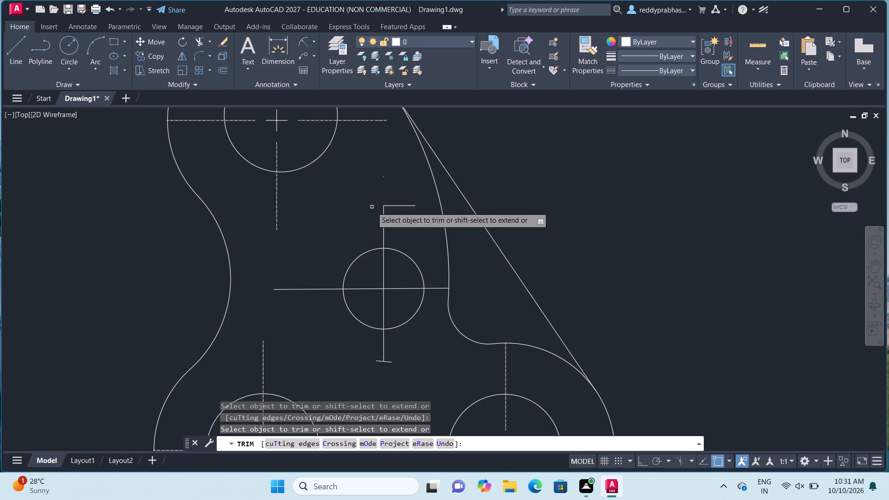
pyautogui.click(397, 207)
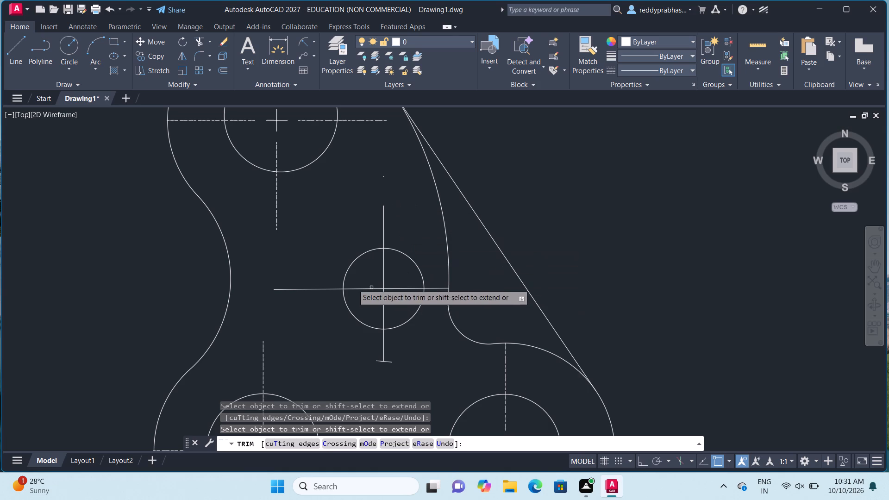
pyautogui.press('Escape')
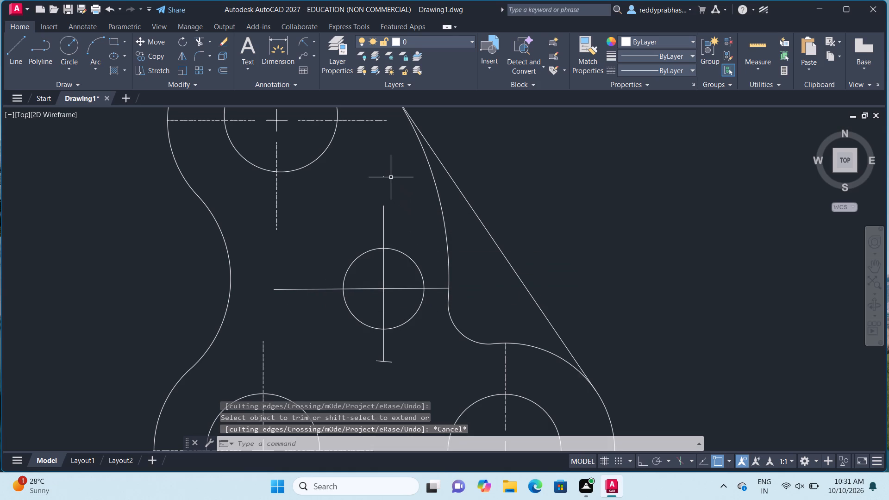
# Erase the tiny leftover line fragment above the upper end of the middle hole's vertical line.
pyautogui.rightClick(384, 177)
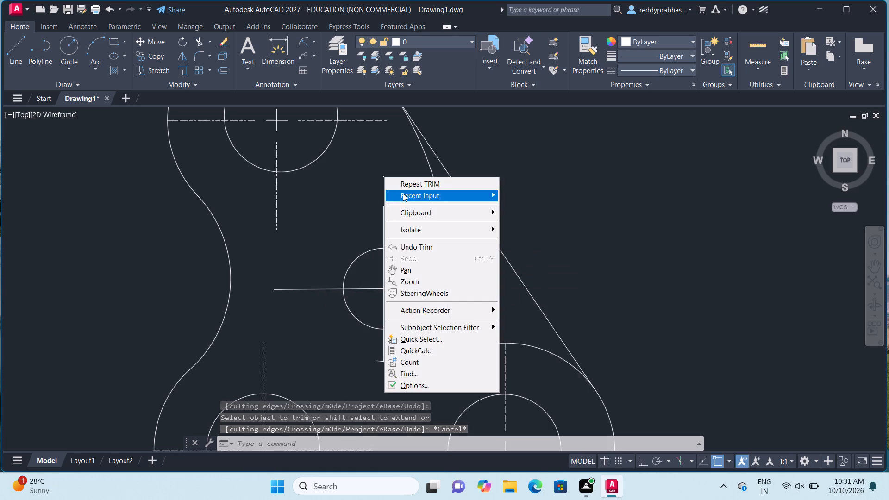
pyautogui.press('Escape')
pyautogui.press('Escape')
pyautogui.click(383, 178)
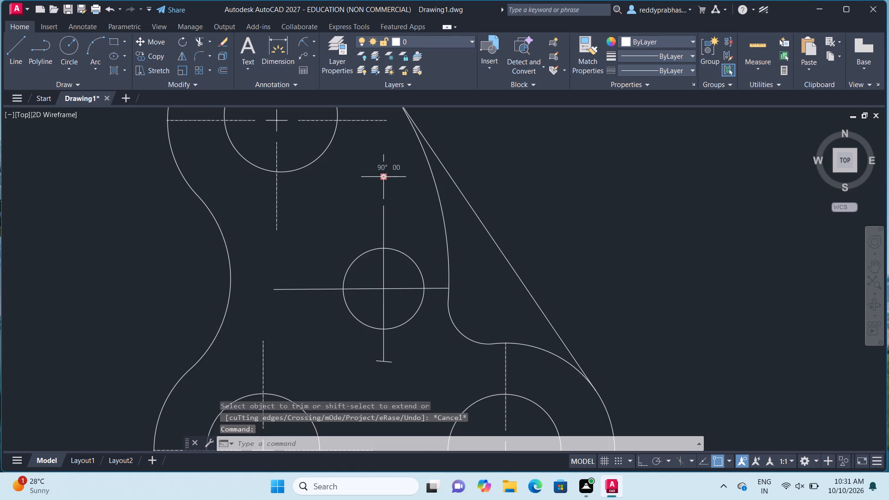
pyautogui.click(383, 178)
pyautogui.rightClick(383, 178)
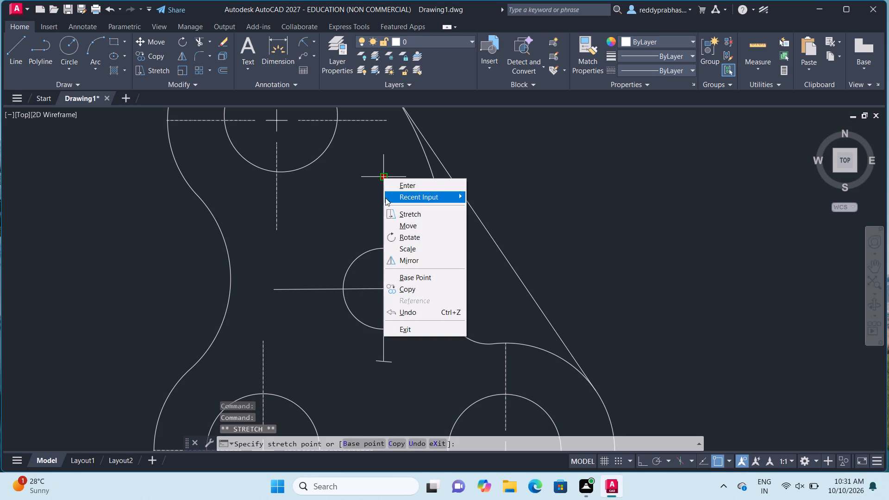
pyautogui.press('Escape')
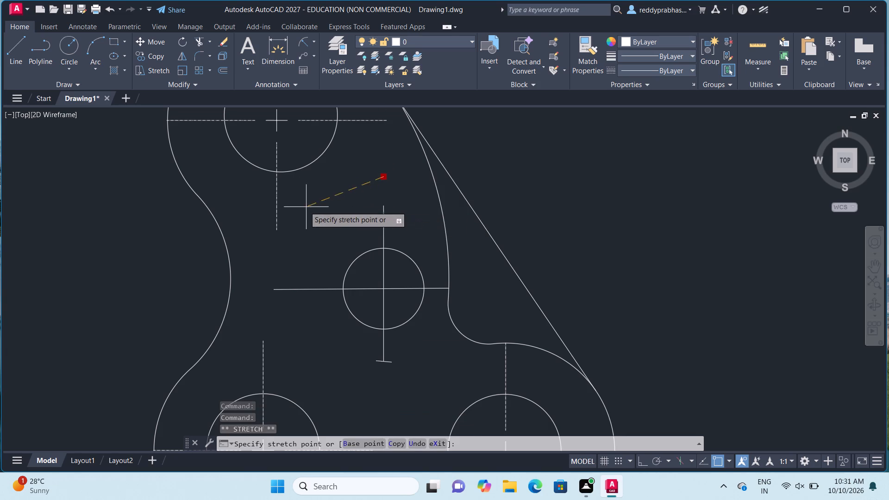
pyautogui.press('Escape')
pyautogui.moveTo(380, 191); pyautogui.dragTo(374, 194, button='right')
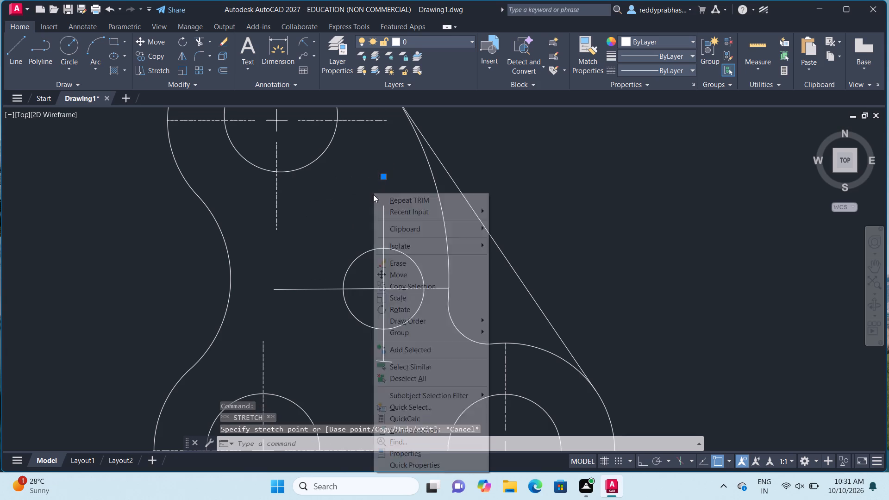
pyautogui.click(390, 258)
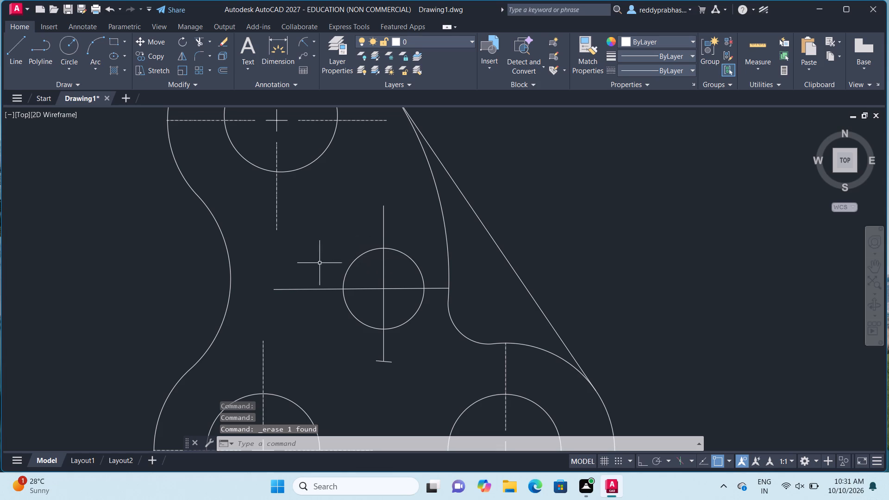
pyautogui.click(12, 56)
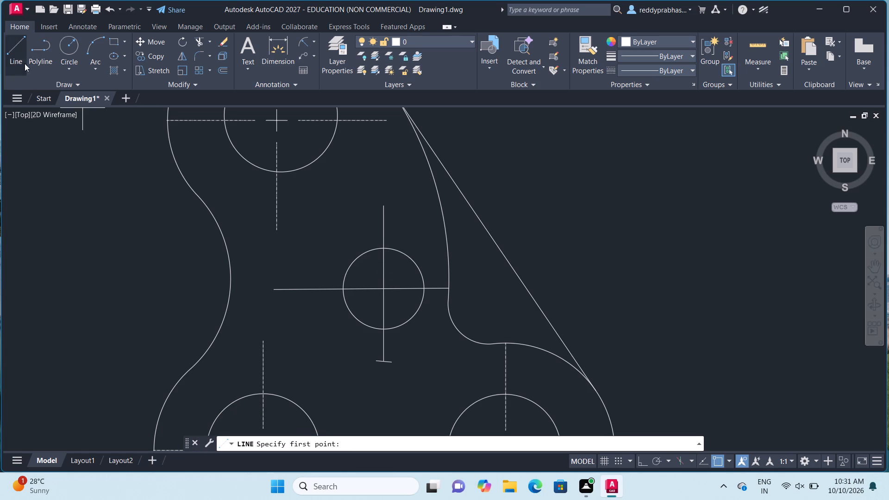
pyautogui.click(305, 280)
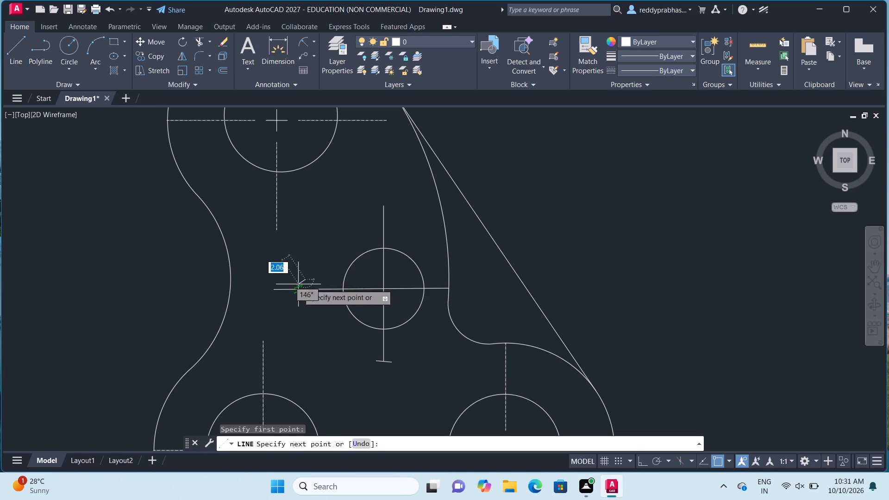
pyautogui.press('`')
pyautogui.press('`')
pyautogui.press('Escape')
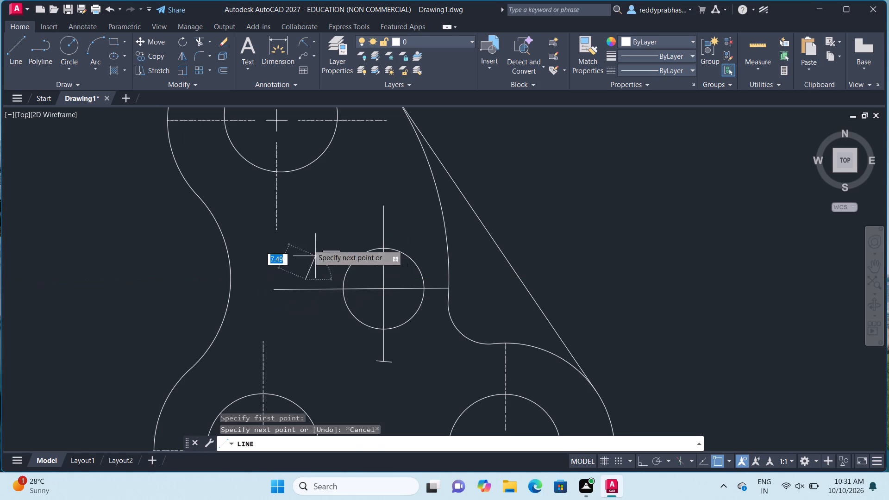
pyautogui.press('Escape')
# Draw a short vertical line across the middle hole's horizontal line, near that line's left end.
pyautogui.click(16, 40)
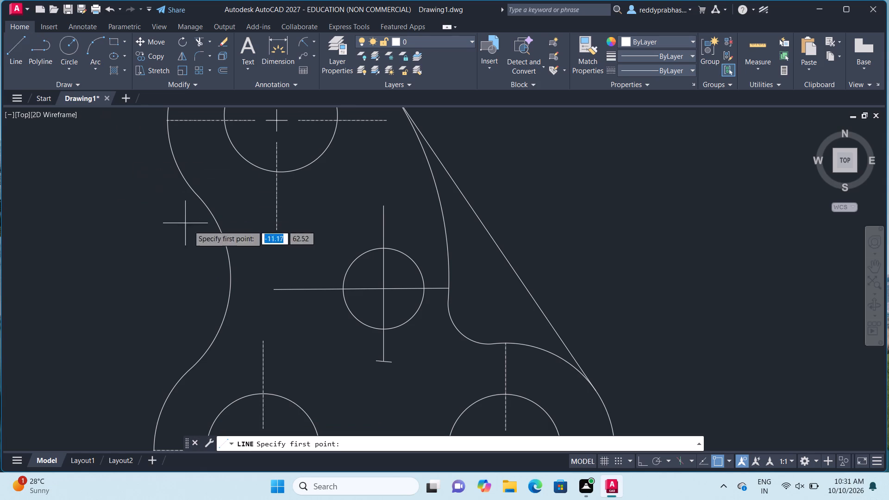
pyautogui.click(295, 276)
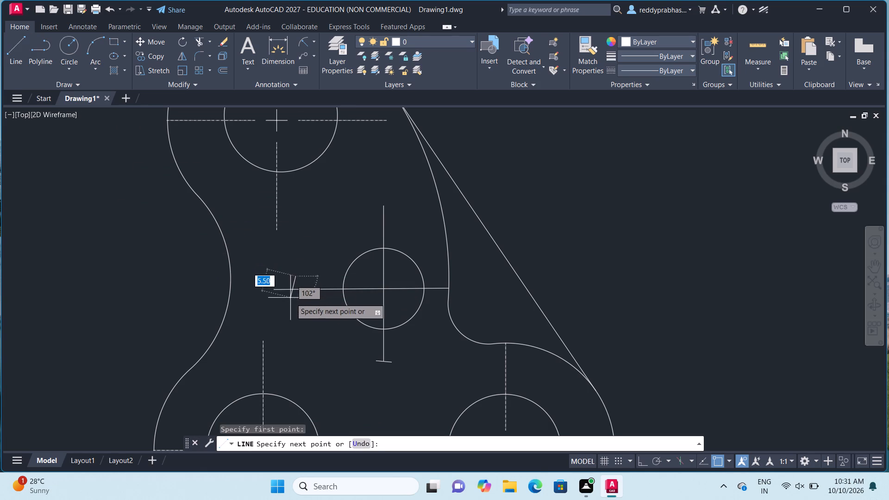
pyautogui.click(294, 305)
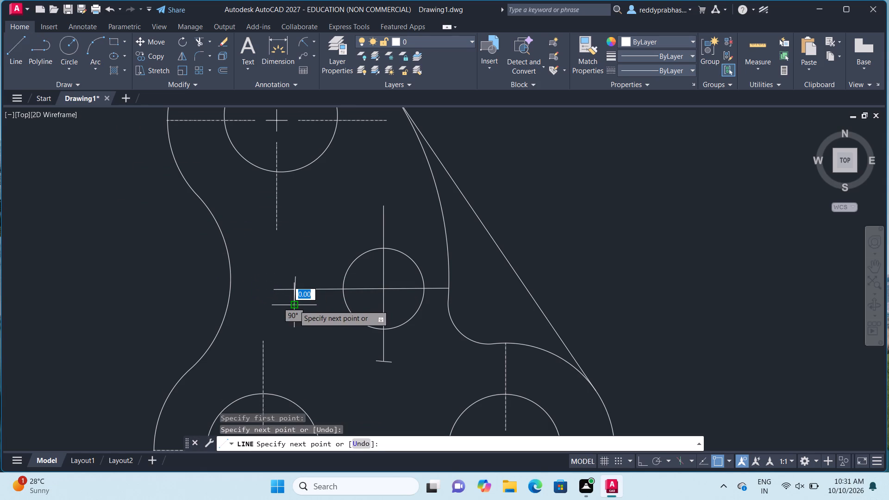
pyautogui.press('Escape')
# Trim away the horizontal line's left end beyond the short vertical line, plus both halves of that short line.
pyautogui.press('t')
pyautogui.press('r')
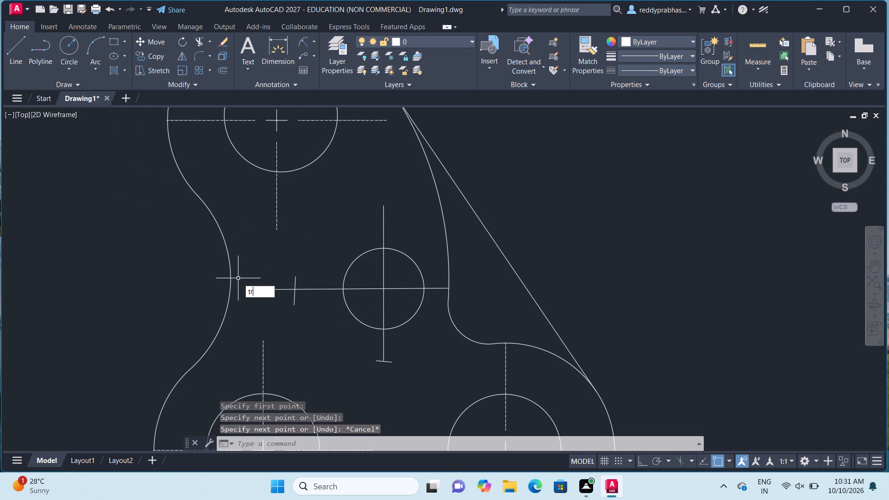
pyautogui.click(262, 302)
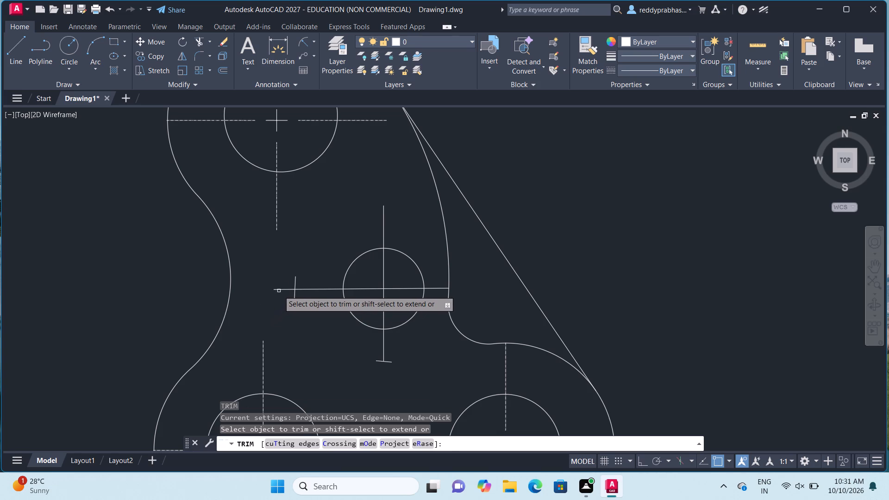
pyautogui.click(279, 291)
pyautogui.click(296, 283)
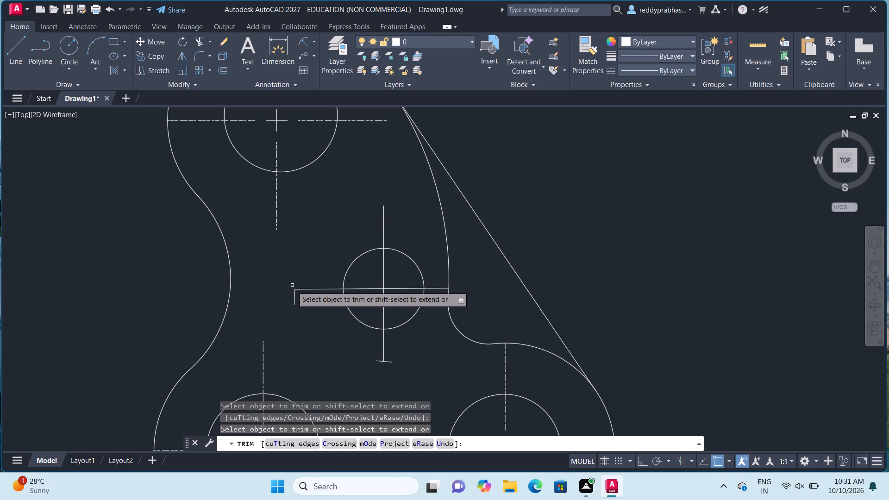
pyautogui.click(294, 299)
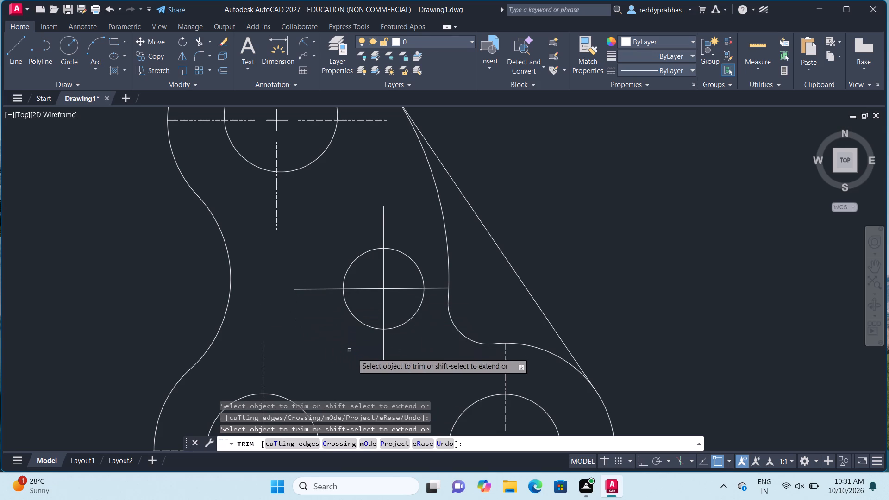
# Remove both halves of the short horizontal line at the lower end of the middle hole's vertical line with Trim.
pyautogui.click(388, 362)
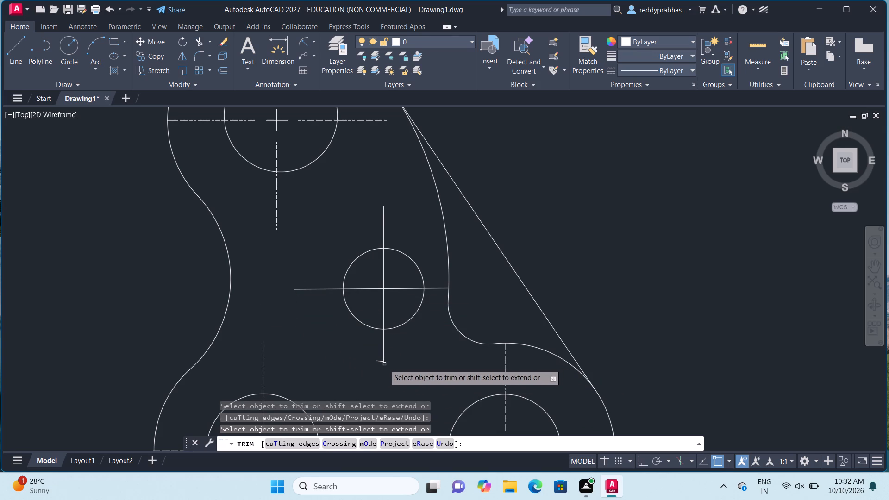
pyautogui.click(381, 361)
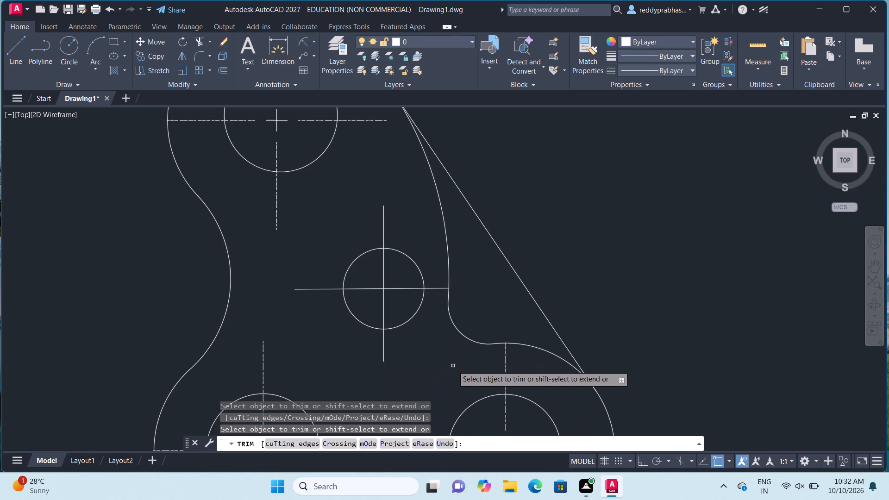
pyautogui.press('Escape')
# Apply the CENTER2 linetype to the middle hole's horizontal and vertical lines.
pyautogui.click(383, 289)
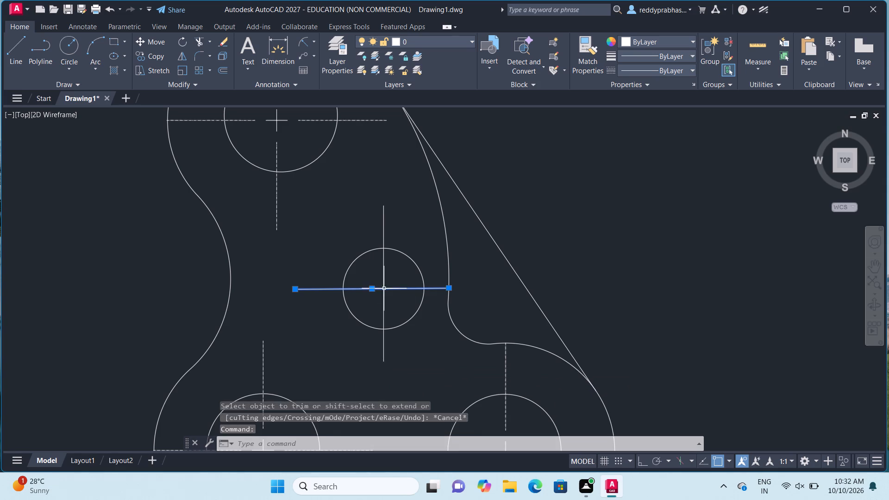
pyautogui.click(385, 281)
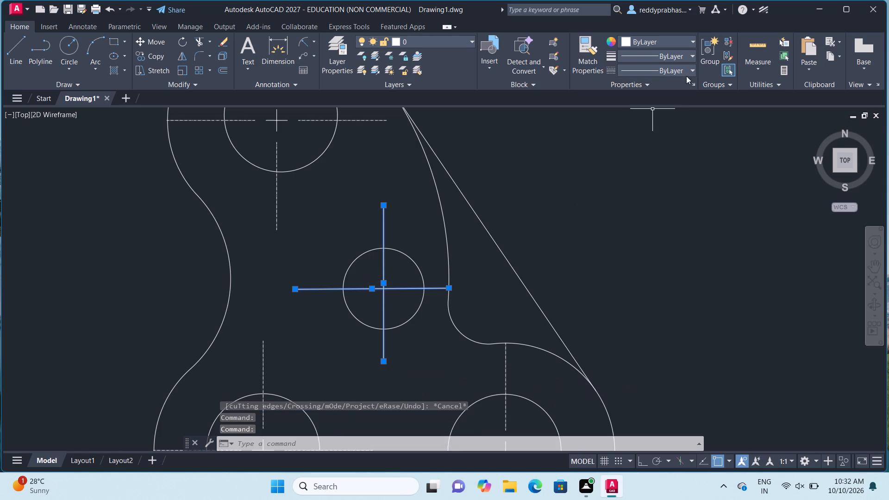
pyautogui.click(693, 68)
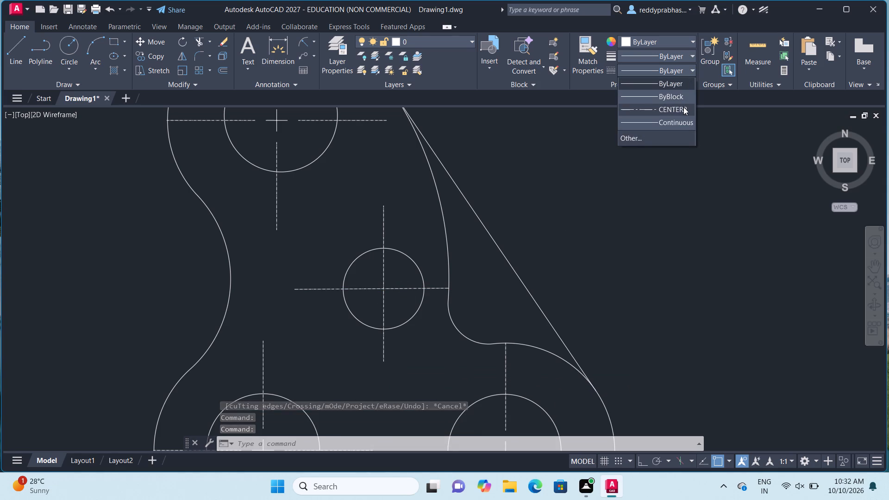
pyautogui.click(683, 107)
pyautogui.press('Escape')
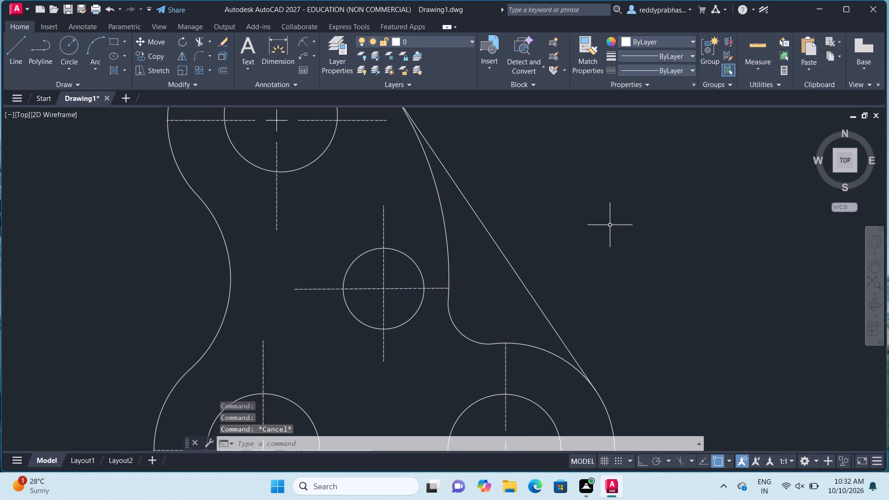
# Draw another short vertical line across the middle hole's horizontal centre line, just inside its left end.
pyautogui.scroll(1, 609, 226)
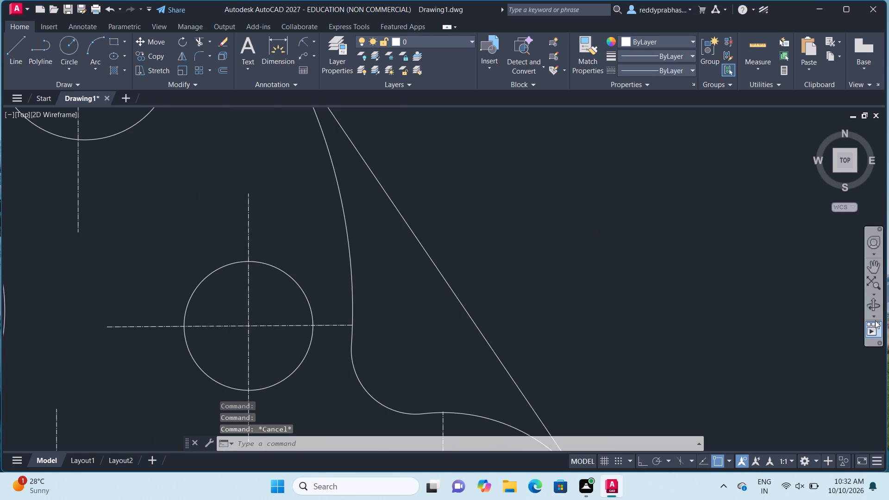
pyautogui.click(870, 268)
pyautogui.moveTo(427, 268); pyautogui.dragTo(554, 246)
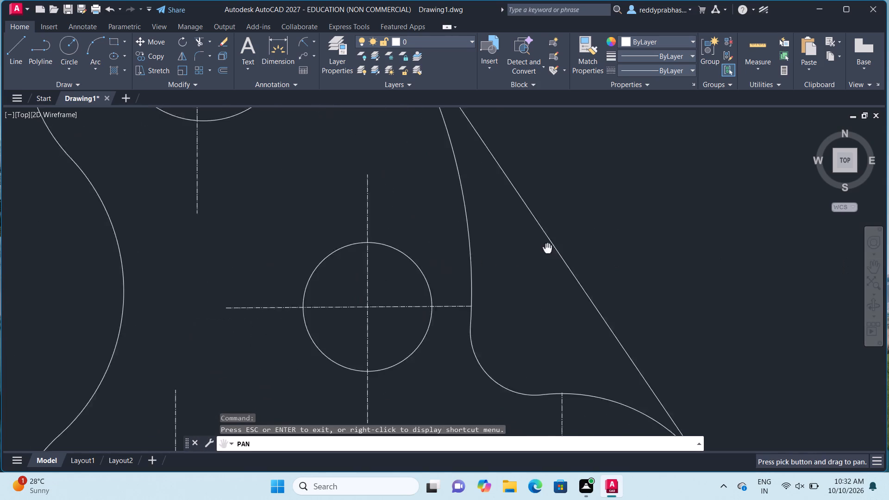
pyautogui.moveTo(554, 246); pyautogui.dragTo(578, 232)
pyautogui.scroll(3, 568, 239)
pyautogui.moveTo(186, 252); pyautogui.dragTo(701, 142)
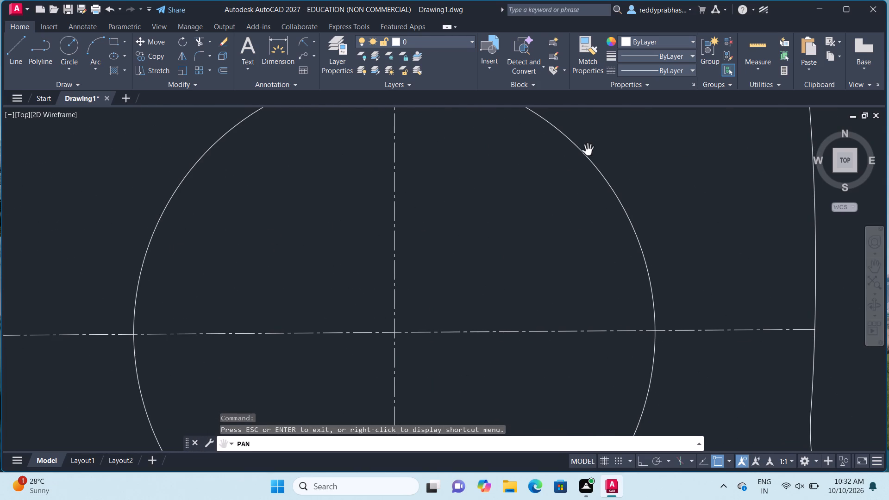
pyautogui.scroll(-3, 587, 152)
pyautogui.press('Escape')
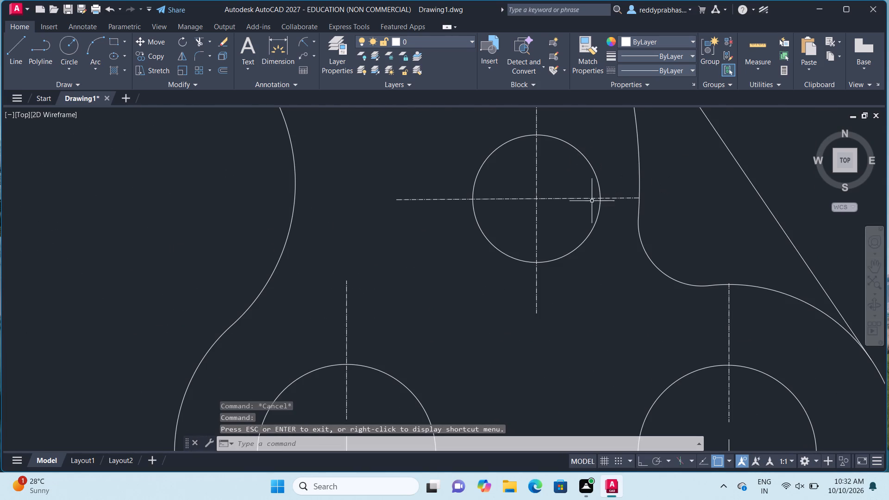
pyautogui.click(15, 52)
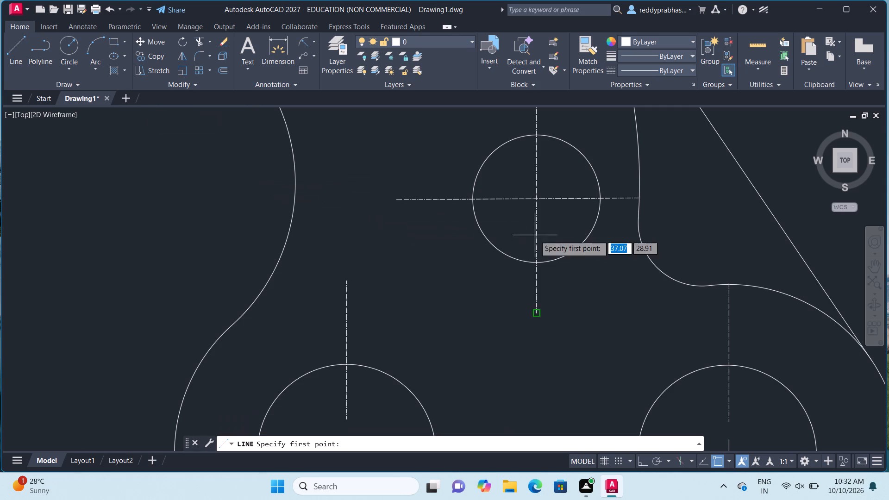
pyautogui.click(421, 183)
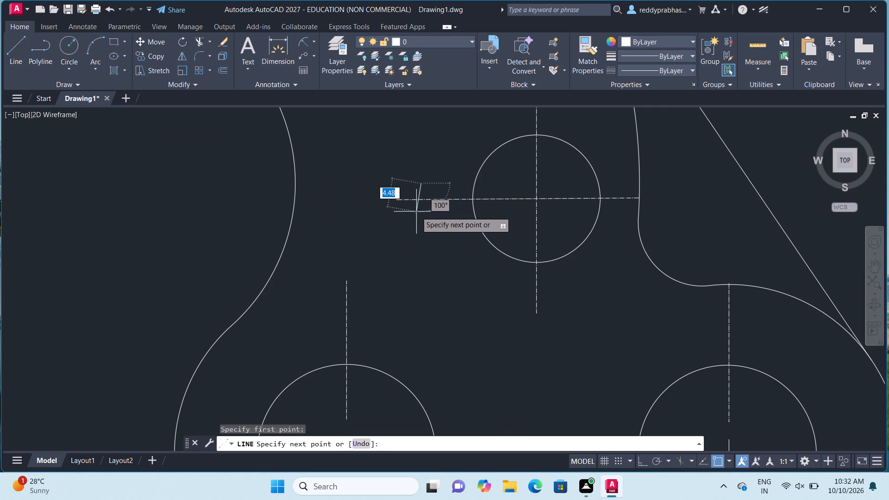
pyautogui.click(421, 221)
pyautogui.press('Escape')
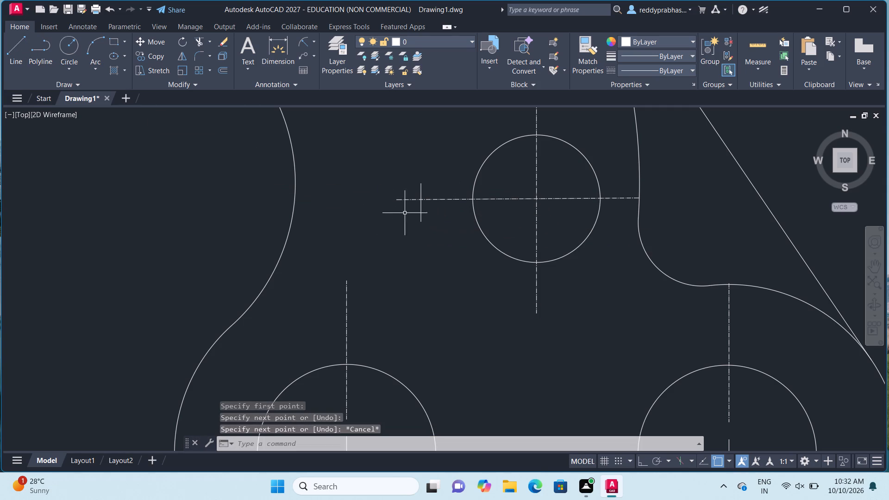
# Trim the horizontal centre line's left end back to the short vertical line and remove both halves of that short line.
pyautogui.press('t')
pyautogui.press('r')
pyautogui.click(411, 245)
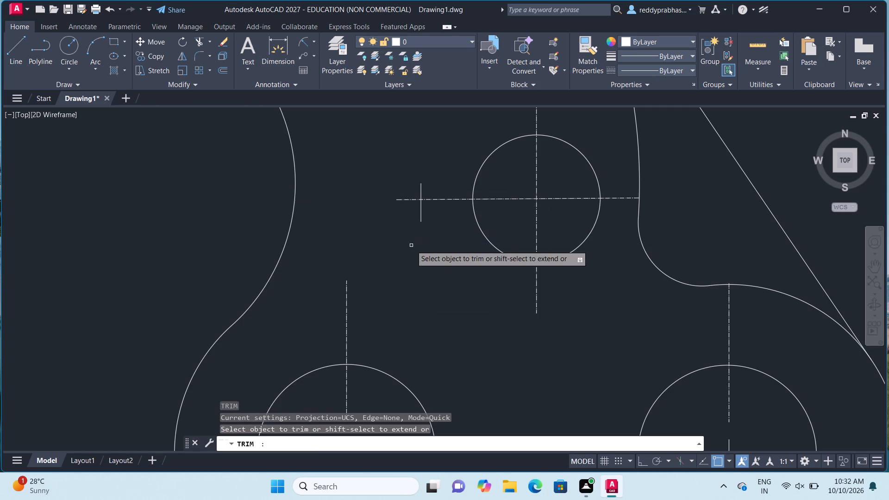
pyautogui.click(408, 200)
pyautogui.click(420, 211)
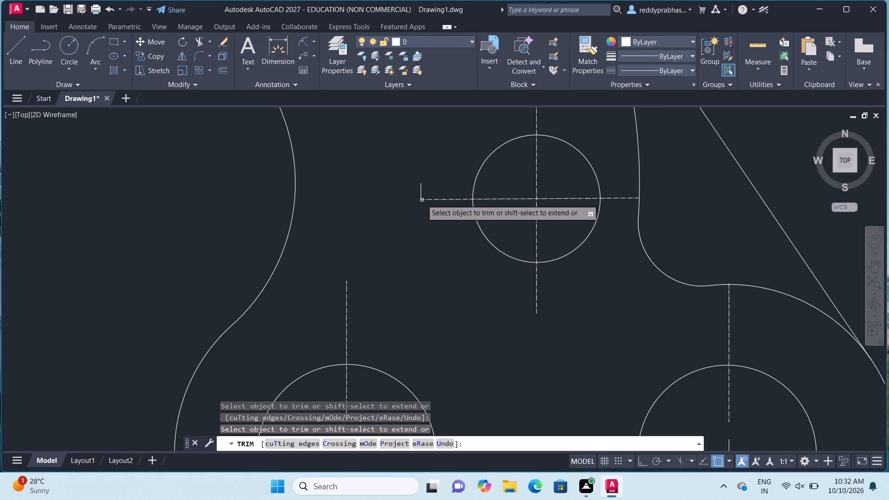
pyautogui.click(424, 196)
pyautogui.press('Escape')
pyautogui.write('tr')
pyautogui.click(431, 217)
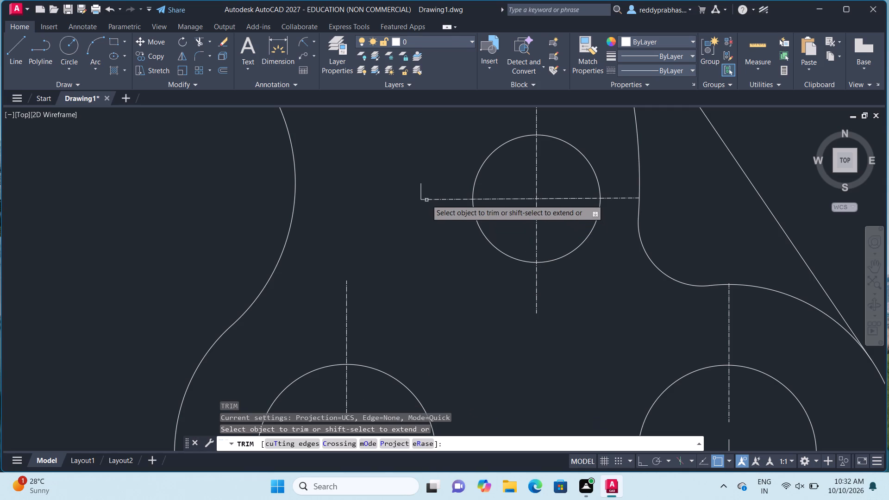
pyautogui.click(421, 191)
pyautogui.press('Escape')
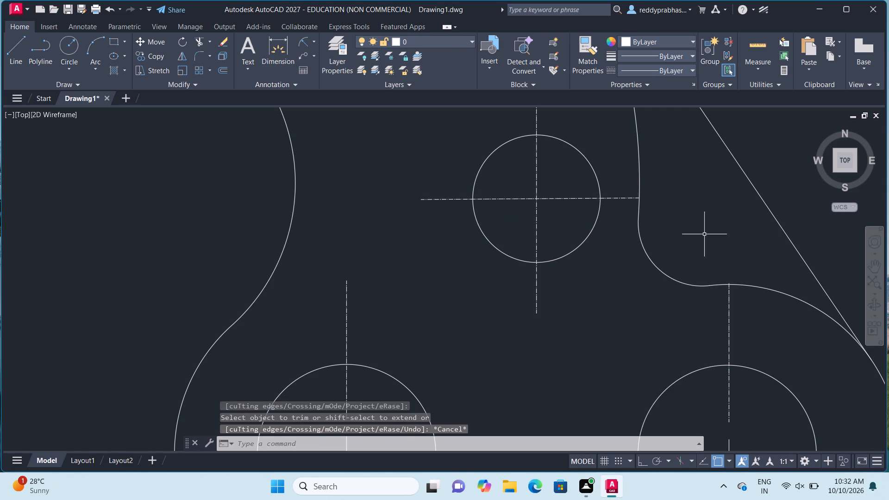
# Examine the middle hole's centre lines and the surrounding bracket outline.
pyautogui.click(875, 262)
pyautogui.moveTo(799, 236); pyautogui.dragTo(706, 239)
pyautogui.scroll(-2, 689, 243)
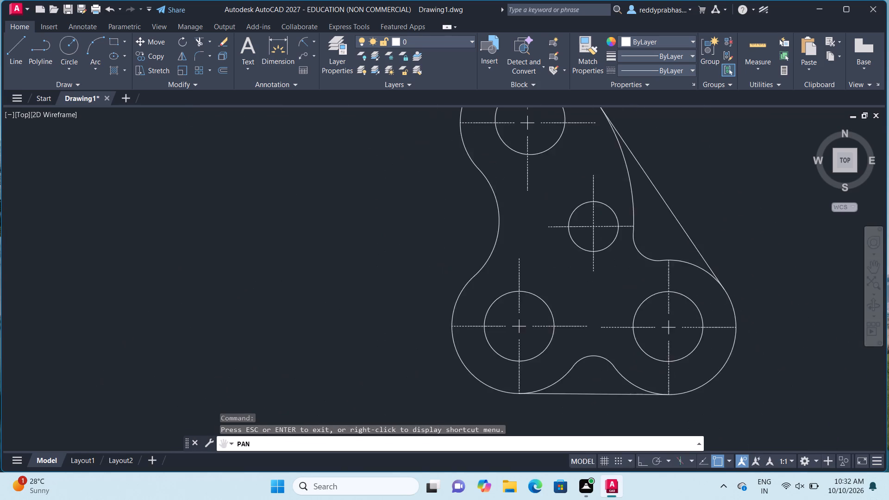
pyautogui.scroll(-1, 689, 243)
pyautogui.moveTo(750, 240); pyautogui.dragTo(495, 249)
pyautogui.scroll(2, 494, 250)
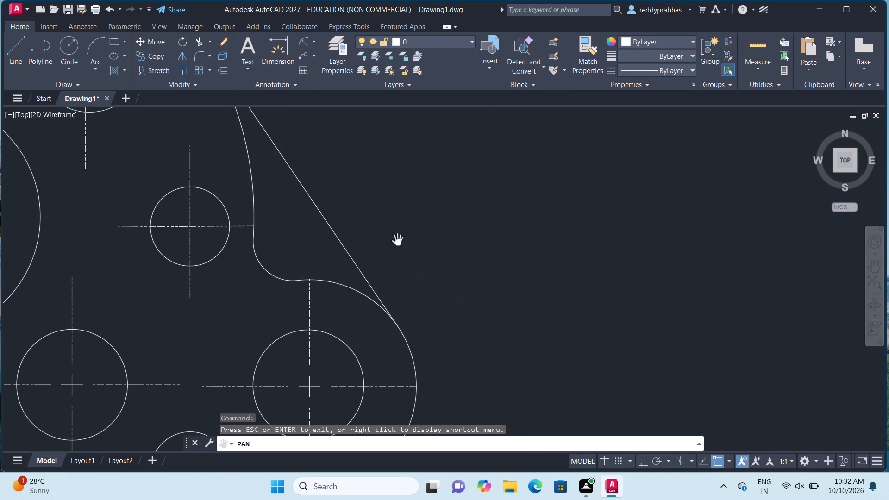
pyautogui.moveTo(427, 243); pyautogui.dragTo(550, 260)
pyautogui.scroll(2, 395, 257)
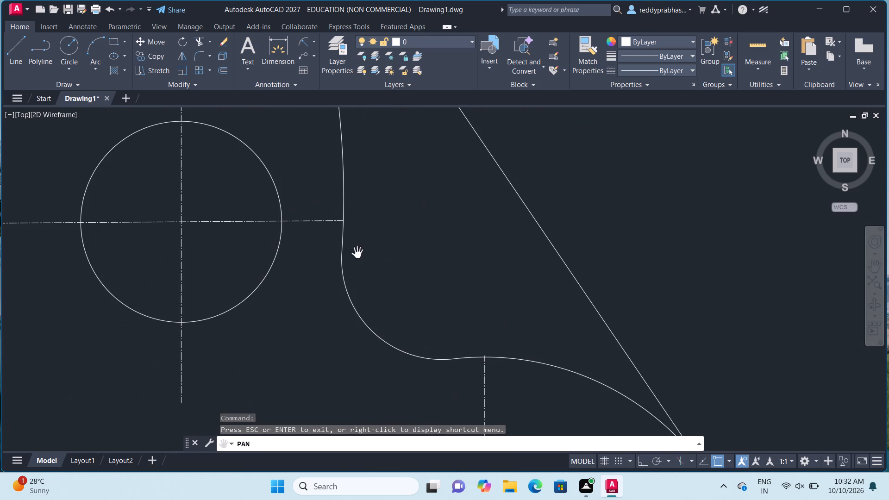
pyautogui.moveTo(286, 254); pyautogui.dragTo(380, 292)
pyautogui.scroll(-3, 388, 282)
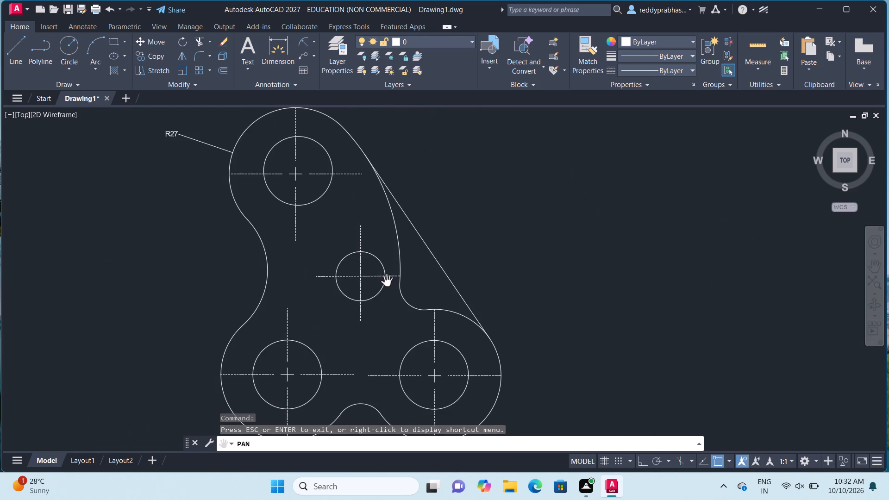
pyautogui.scroll(1, 607, 235)
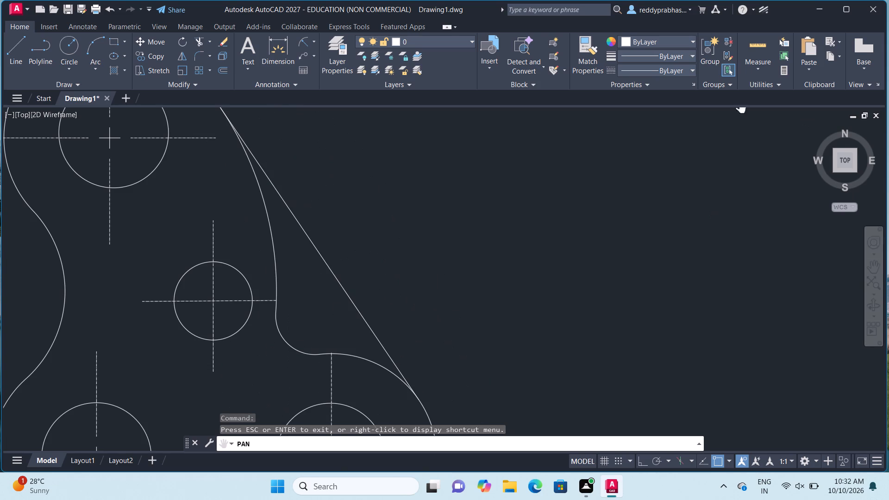
pyautogui.moveTo(294, 217); pyautogui.dragTo(459, 178)
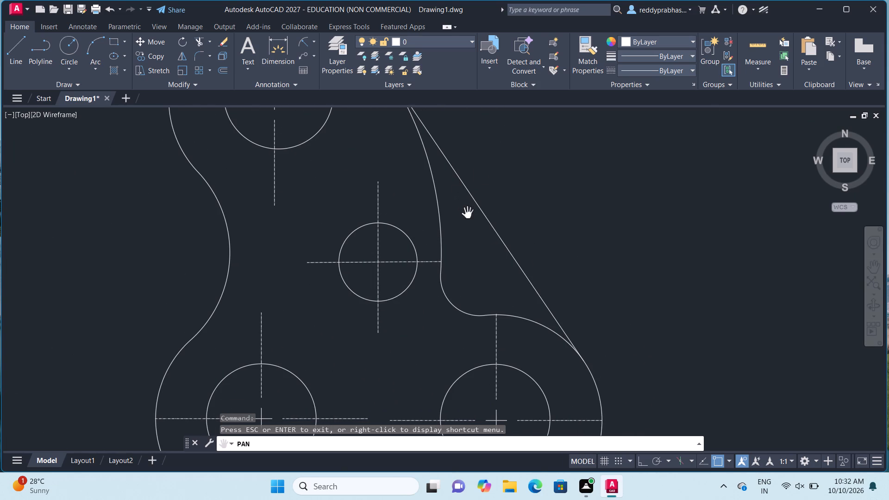
pyautogui.press('Escape')
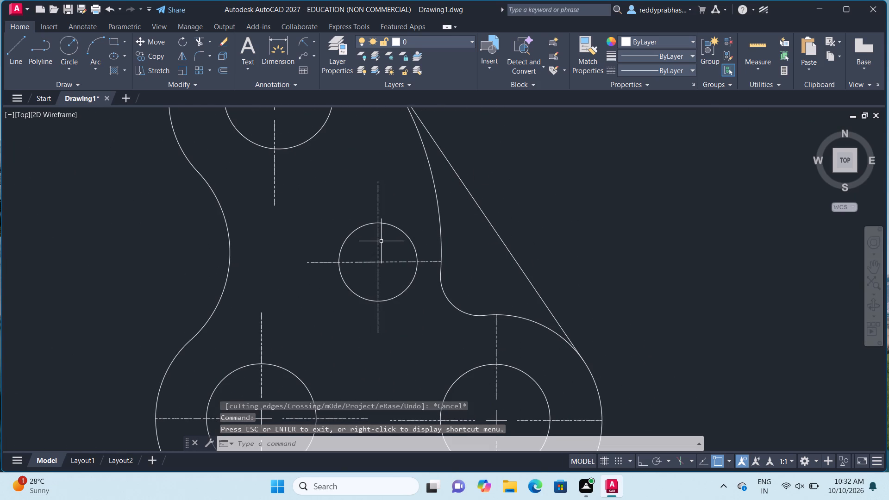
# Load the CENTERX2 linetype from acad.lin with the middle hole's horizontal and vertical centre lines selected.
pyautogui.click(378, 243)
pyautogui.click(360, 262)
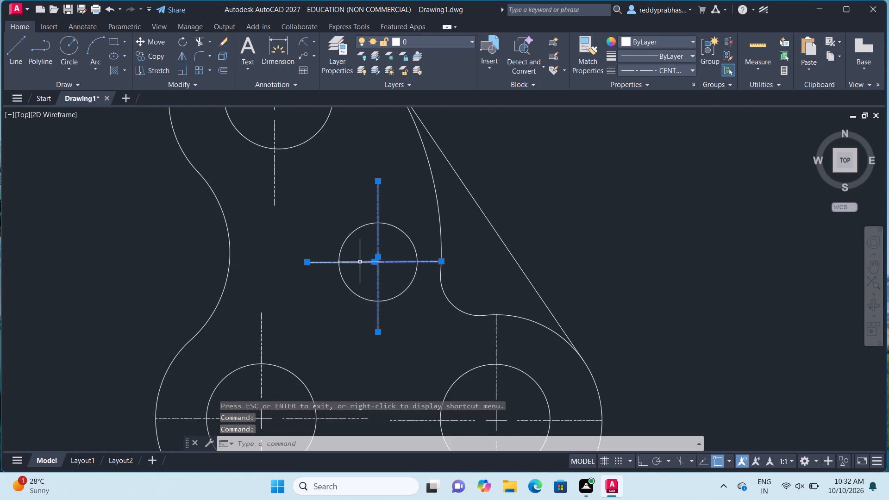
pyautogui.click(688, 69)
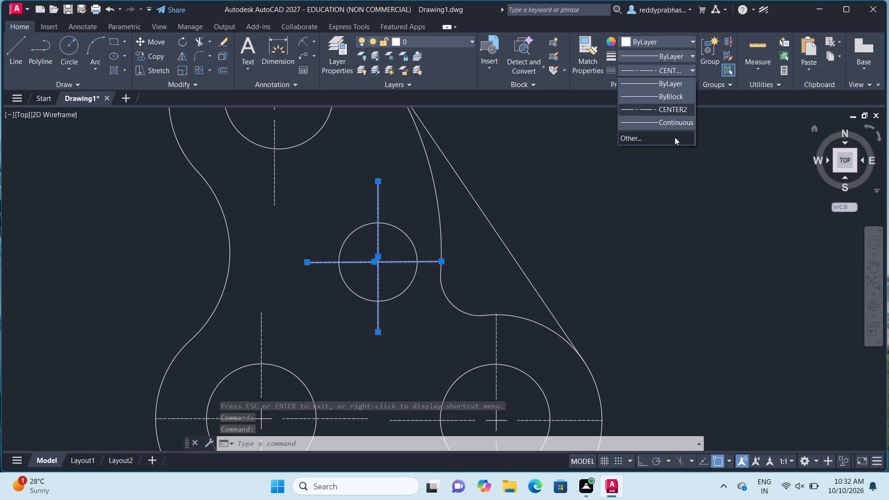
pyautogui.click(675, 137)
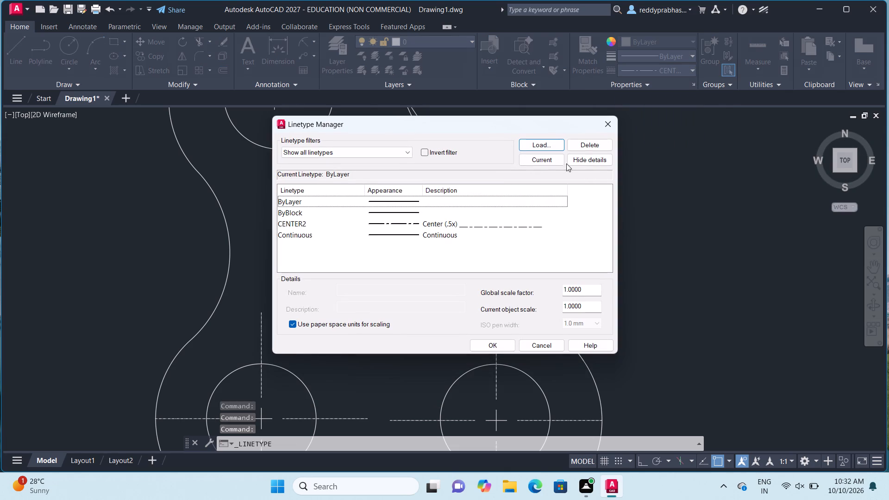
pyautogui.click(553, 142)
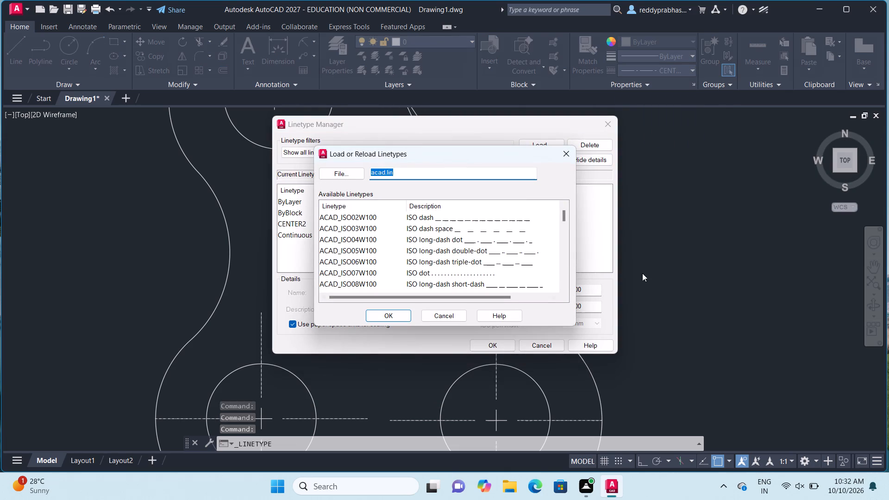
pyautogui.scroll(-5, 483, 244)
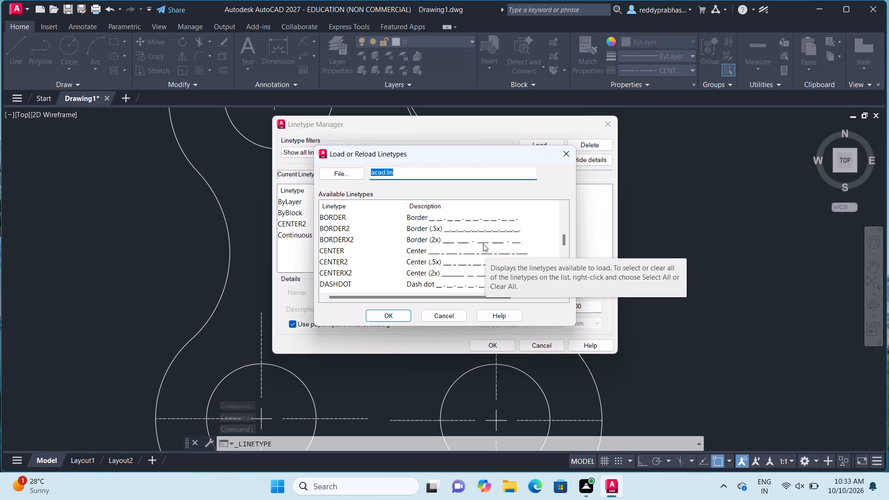
pyautogui.click(394, 273)
pyautogui.click(389, 314)
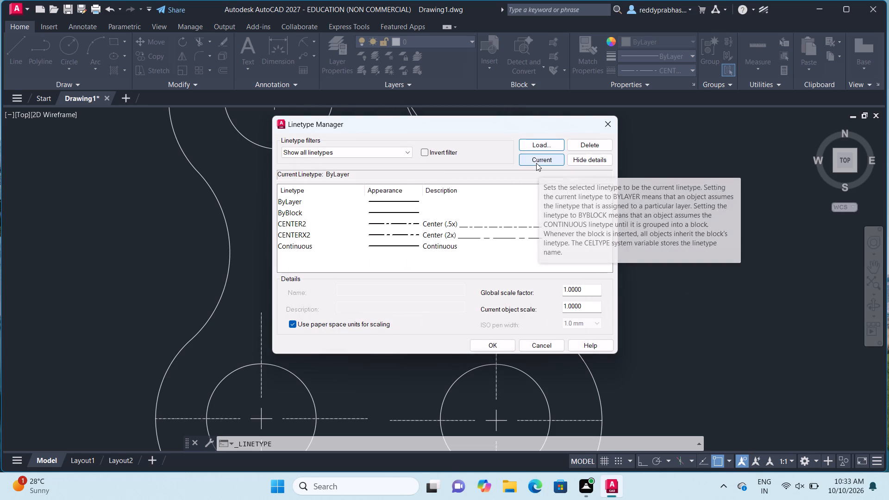
pyautogui.click(498, 344)
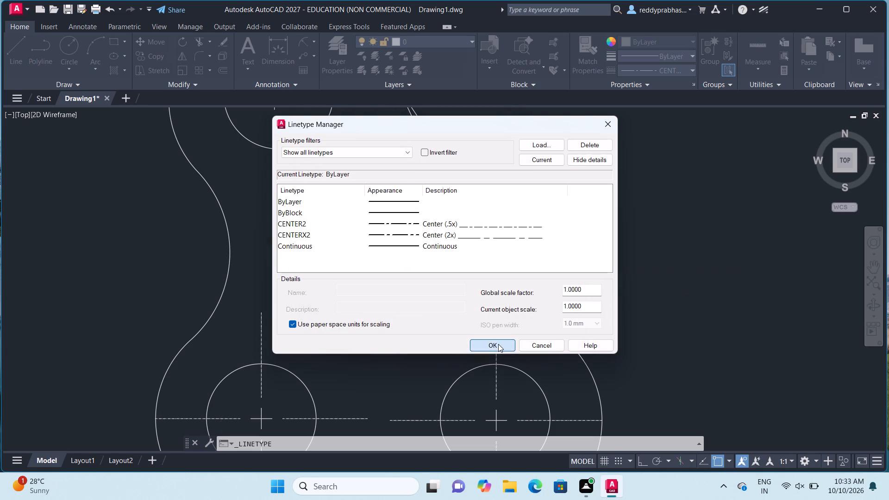
pyautogui.press('Escape')
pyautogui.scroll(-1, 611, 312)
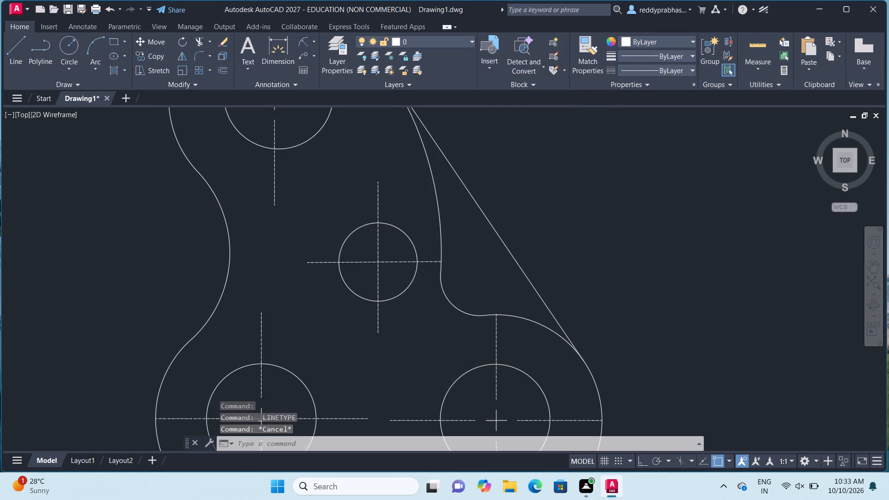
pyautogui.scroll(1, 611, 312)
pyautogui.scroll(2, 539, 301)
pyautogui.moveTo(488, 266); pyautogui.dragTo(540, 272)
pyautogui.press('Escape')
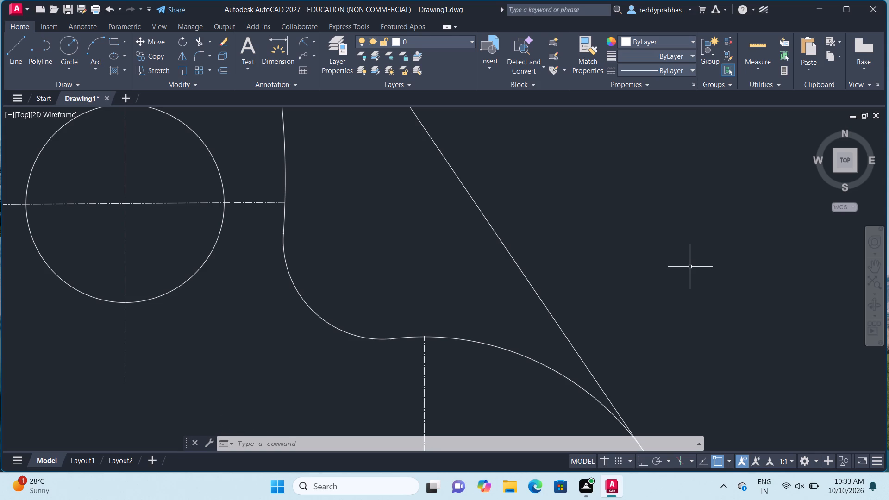
# Add a radius dimension to the bracket's lower-right rounded end, placing its text outside the outline, below and to the right.
pyautogui.scroll(-1, 716, 294)
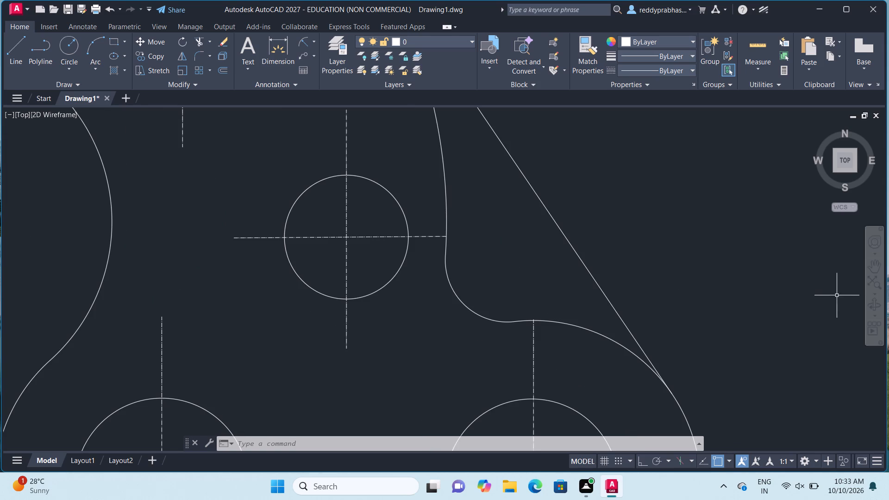
pyautogui.click(875, 259)
pyautogui.moveTo(759, 237); pyautogui.dragTo(684, 168)
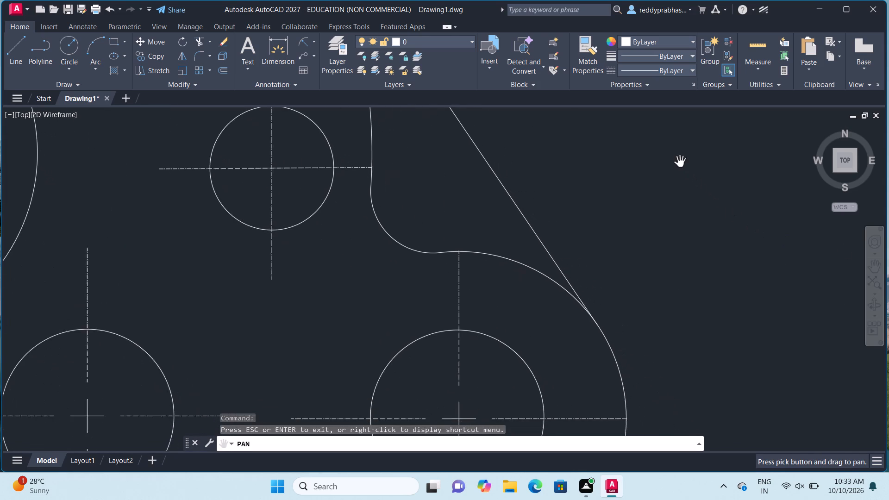
pyautogui.scroll(-2, 680, 162)
pyautogui.press('Escape')
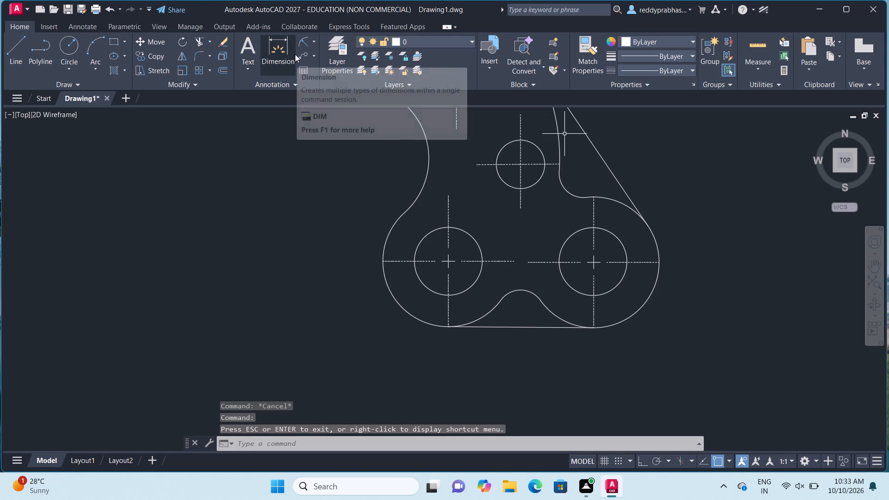
pyautogui.click(318, 43)
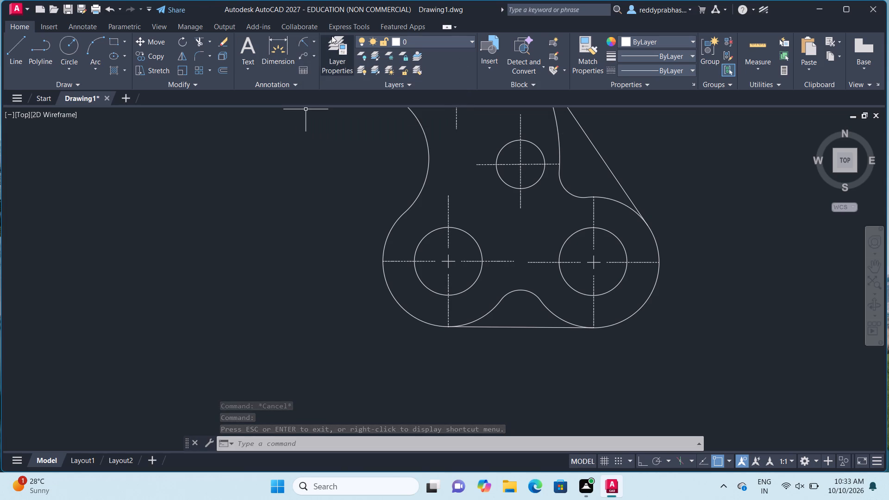
pyautogui.click(312, 39)
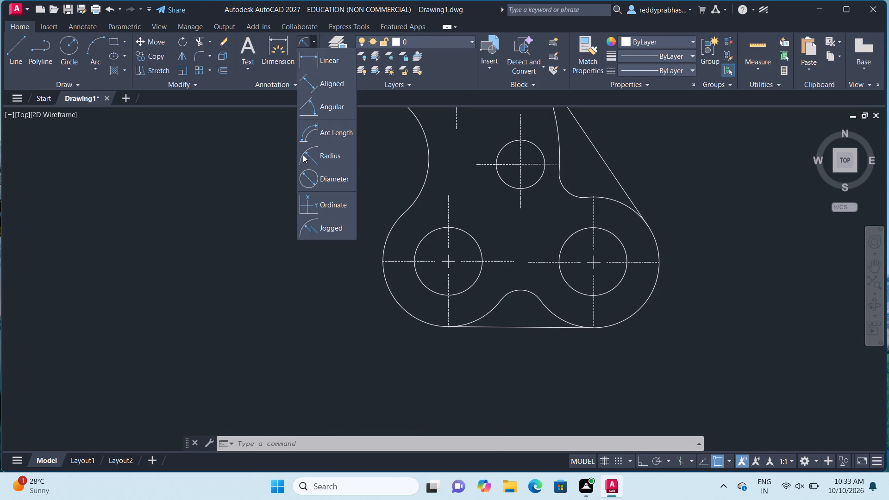
pyautogui.click(303, 155)
pyautogui.scroll(-2, 659, 247)
pyautogui.scroll(1, 659, 247)
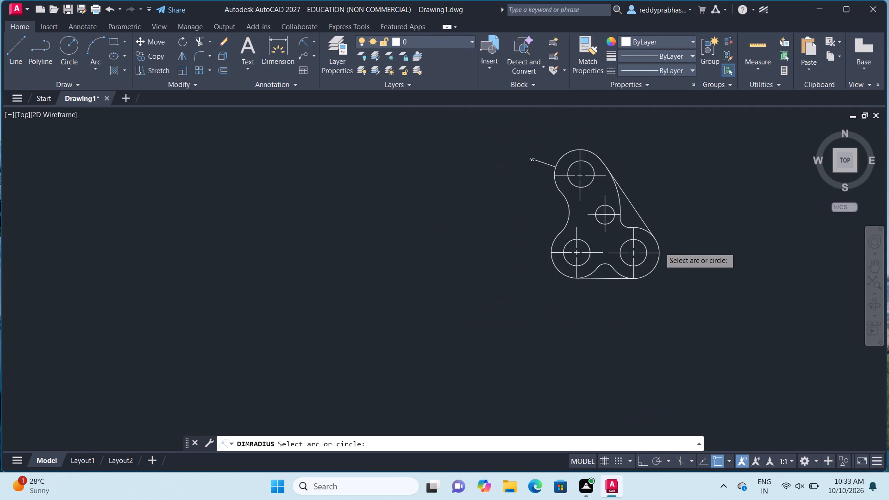
pyautogui.click(873, 266)
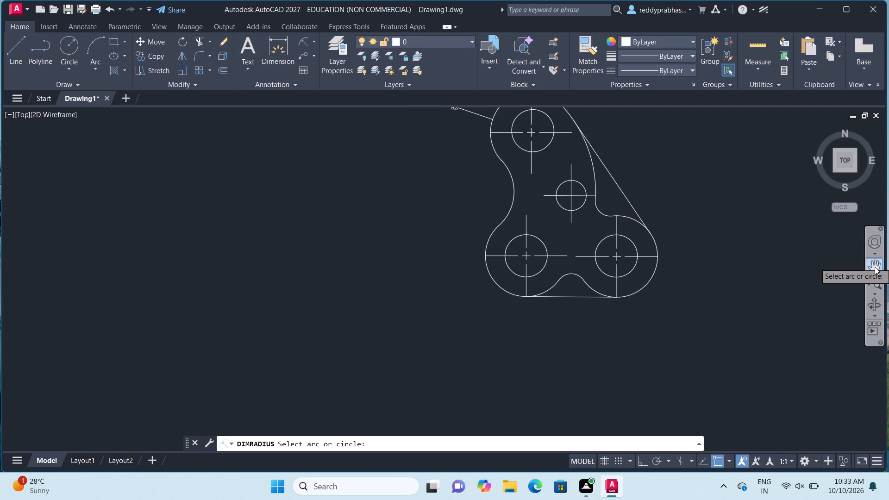
pyautogui.moveTo(742, 184); pyautogui.dragTo(736, 240)
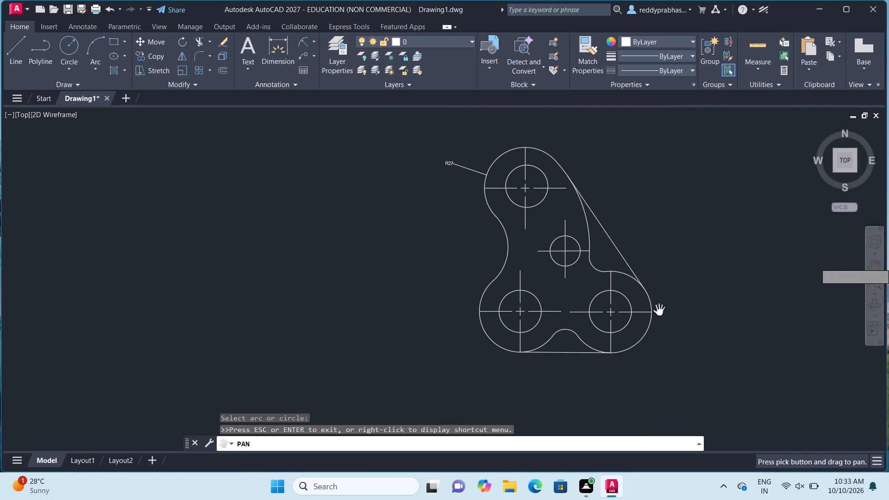
pyautogui.press('Escape')
pyautogui.click(645, 336)
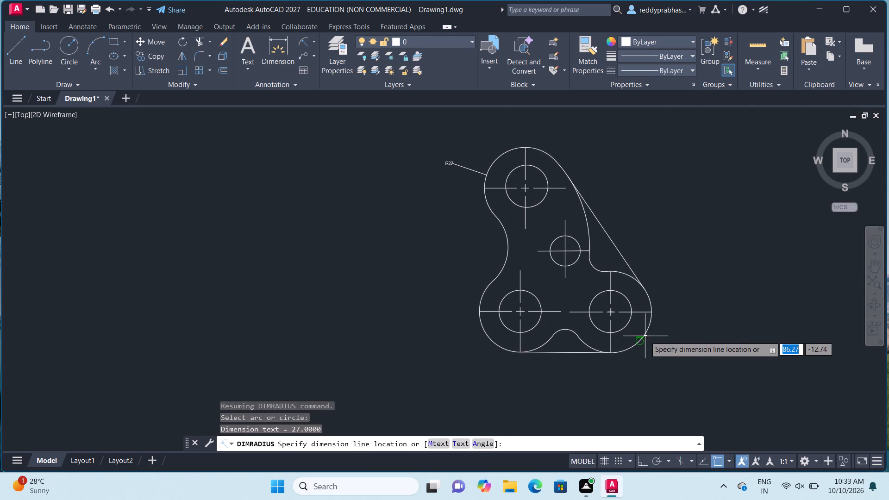
pyautogui.click(672, 346)
pyautogui.press('Escape')
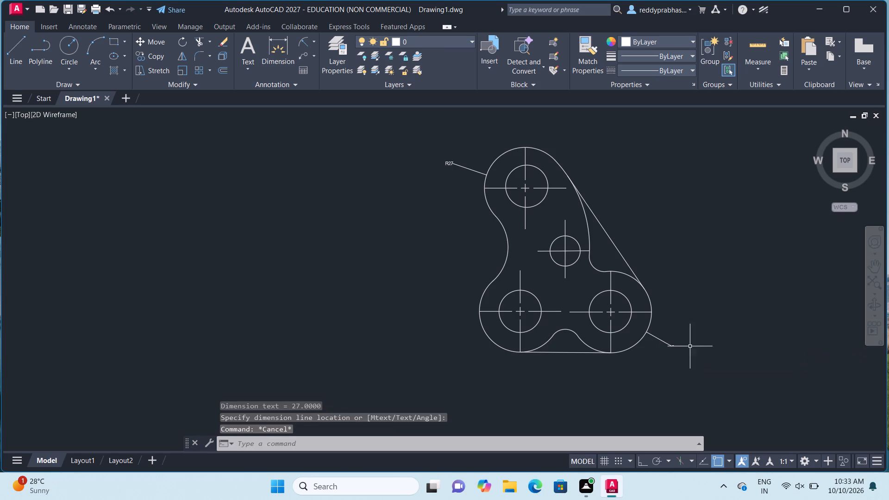
# Replace the lower-right rounded end's radius dimension text with R27 at a text height of 2.00.
pyautogui.click(881, 271)
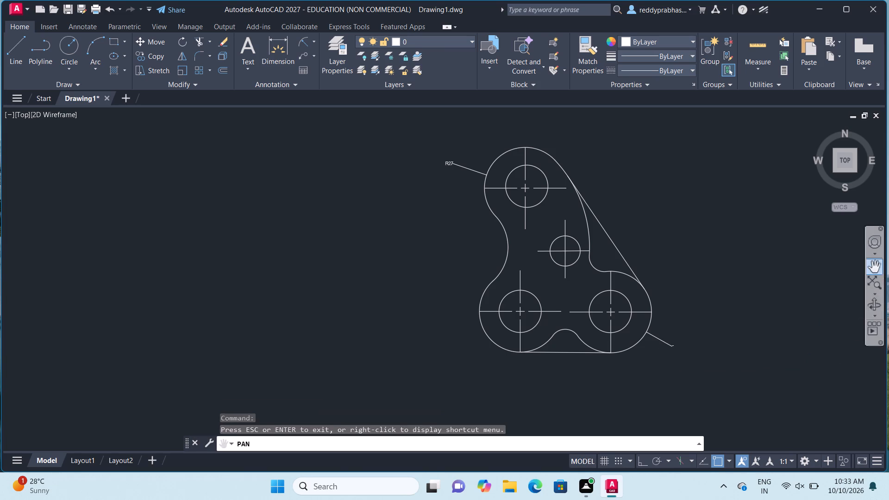
pyautogui.moveTo(768, 372); pyautogui.dragTo(606, 302)
pyautogui.scroll(3, 595, 301)
pyautogui.scroll(3, 312, 242)
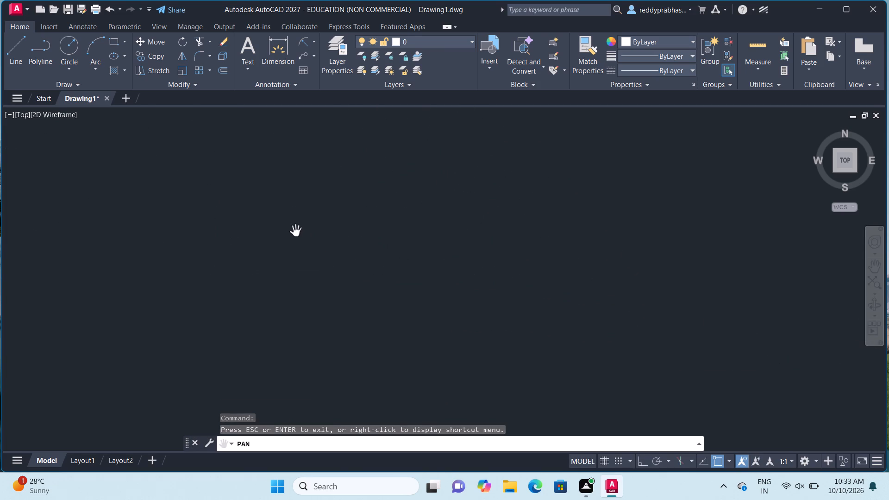
pyautogui.moveTo(295, 231); pyautogui.dragTo(675, 499)
pyautogui.scroll(3, 642, 439)
pyautogui.scroll(3, 548, 334)
pyautogui.moveTo(502, 330); pyautogui.dragTo(501, 330)
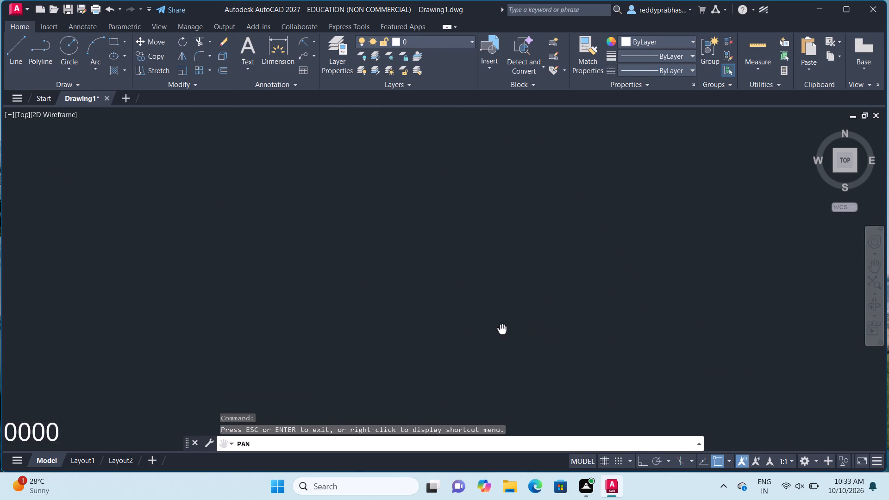
pyautogui.moveTo(501, 330); pyautogui.dragTo(672, 181)
pyautogui.moveTo(334, 221); pyautogui.dragTo(451, 224)
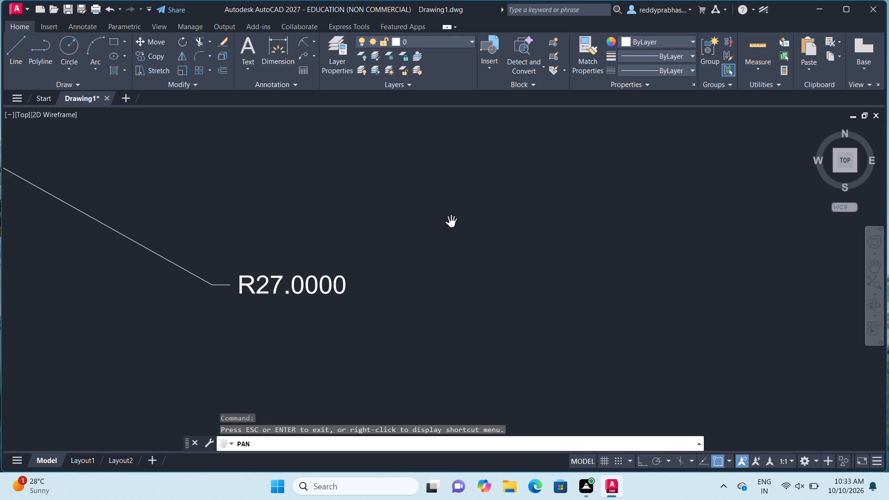
pyautogui.press('Escape')
pyautogui.click(286, 287)
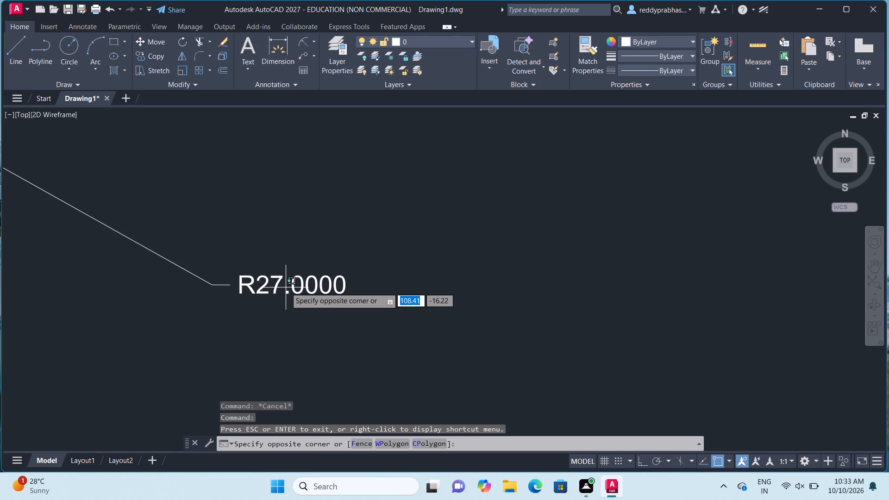
pyautogui.press('Escape')
pyautogui.click(303, 287)
pyautogui.doubleClick(303, 287)
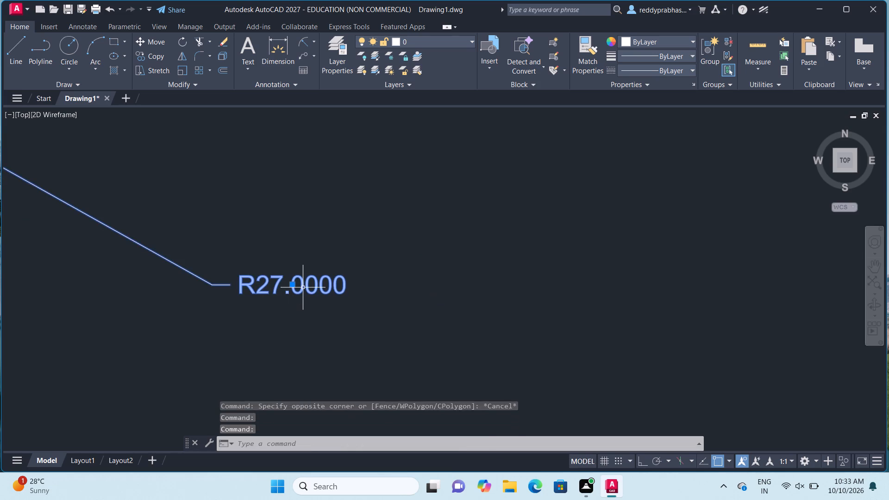
pyautogui.doubleClick(303, 287)
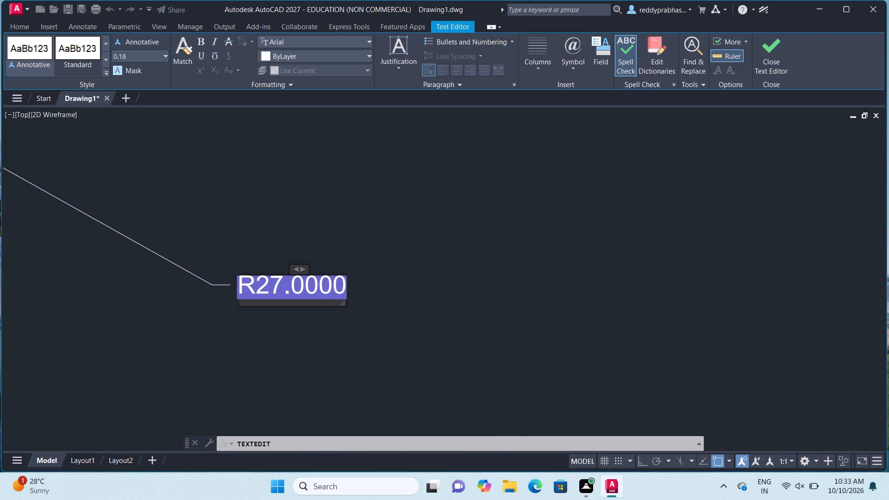
pyautogui.press('BackSpace')
pyautogui.press('Right')
pyautogui.press('Right')
pyautogui.press('Right')
pyautogui.press('BackSpace')
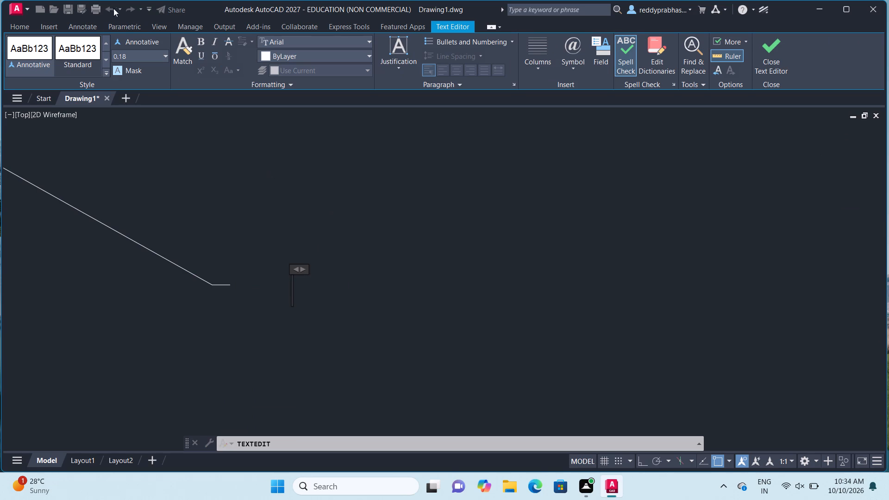
pyautogui.click(167, 59)
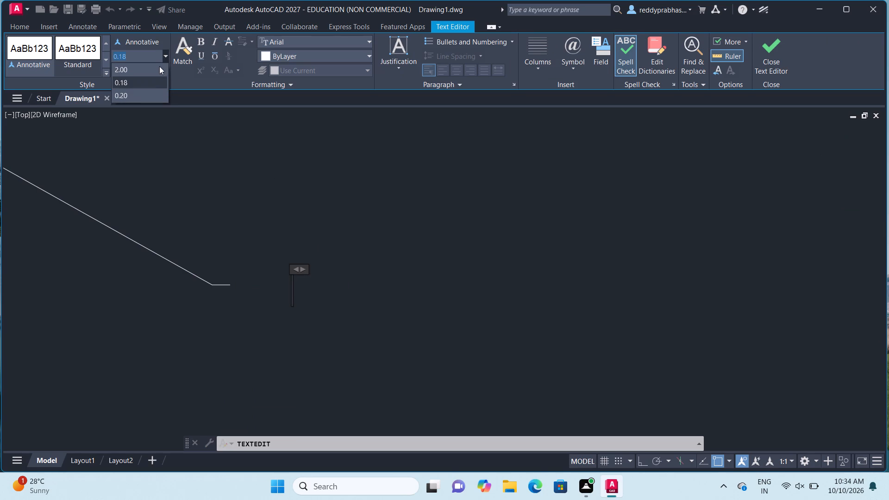
pyautogui.click(153, 67)
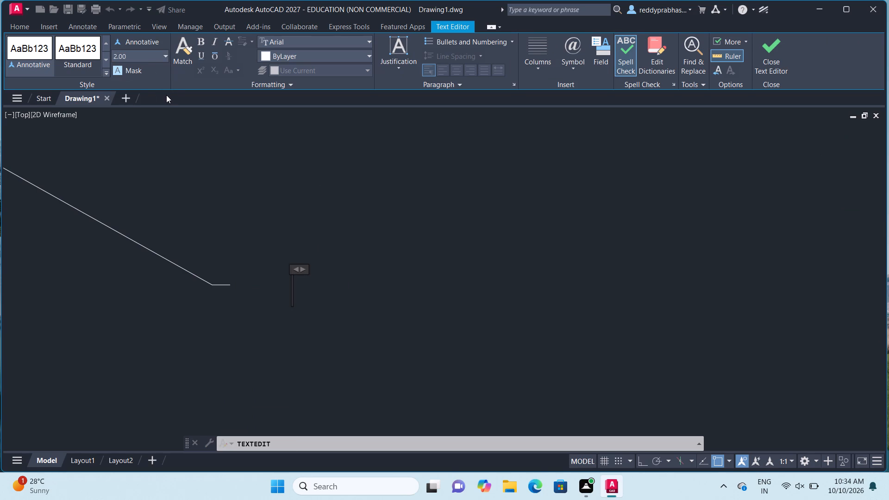
pyautogui.hotkey('shift', 'r')
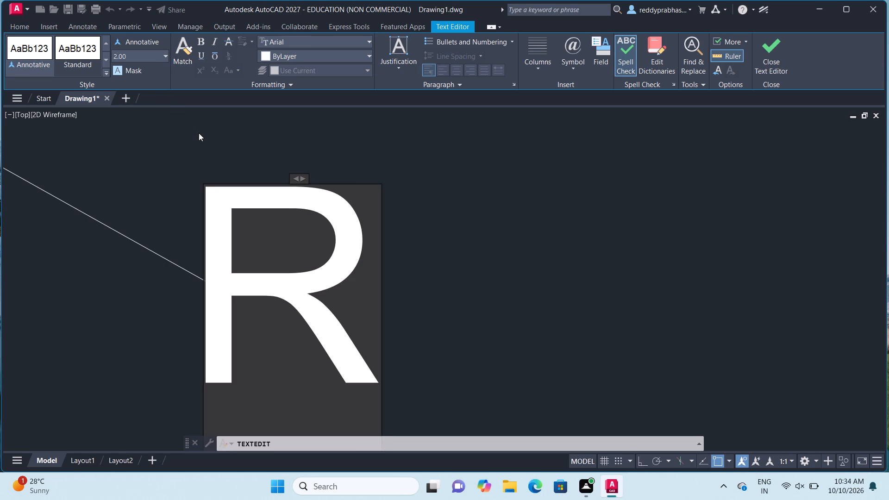
pyautogui.press('2')
pyautogui.press('7')
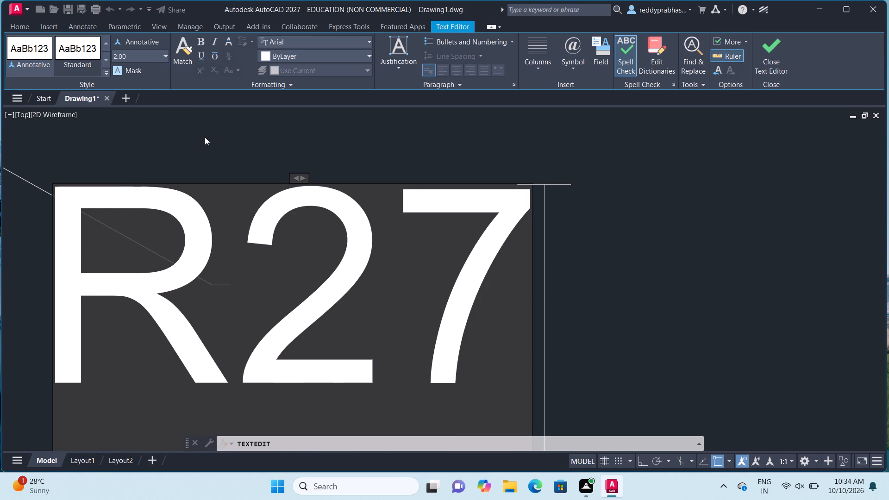
pyautogui.click(769, 56)
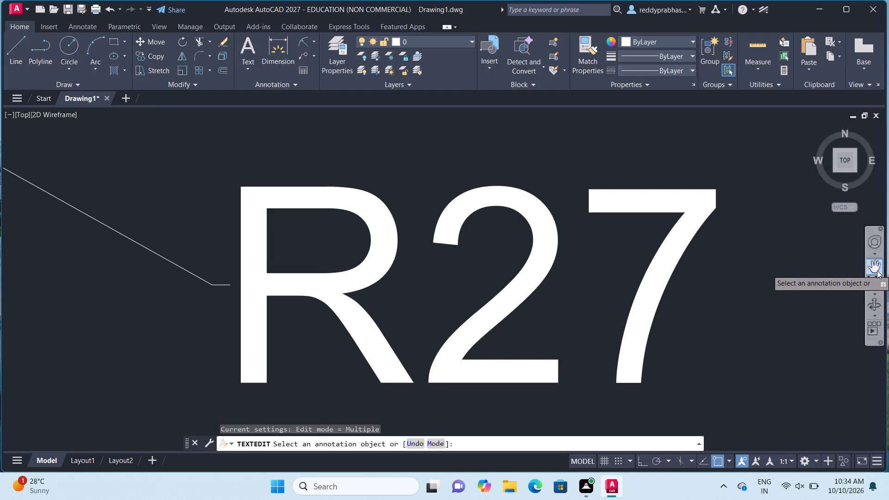
# Add a radius dimension to the small arc between the two lower rounded ends, placing its text just above the arc.
pyautogui.click(877, 270)
pyautogui.scroll(-4, 637, 242)
pyautogui.moveTo(354, 195); pyautogui.dragTo(405, 256)
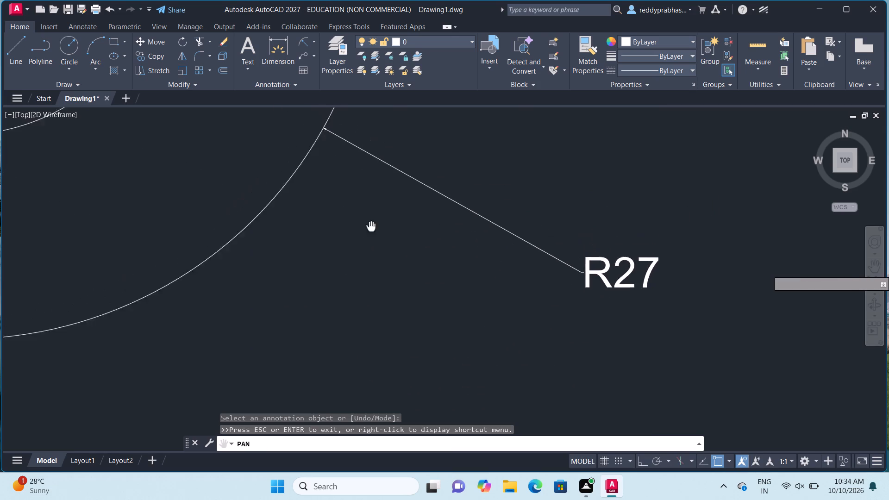
pyautogui.moveTo(405, 256); pyautogui.dragTo(518, 342)
pyautogui.scroll(-1, 520, 336)
pyautogui.scroll(-2, 558, 283)
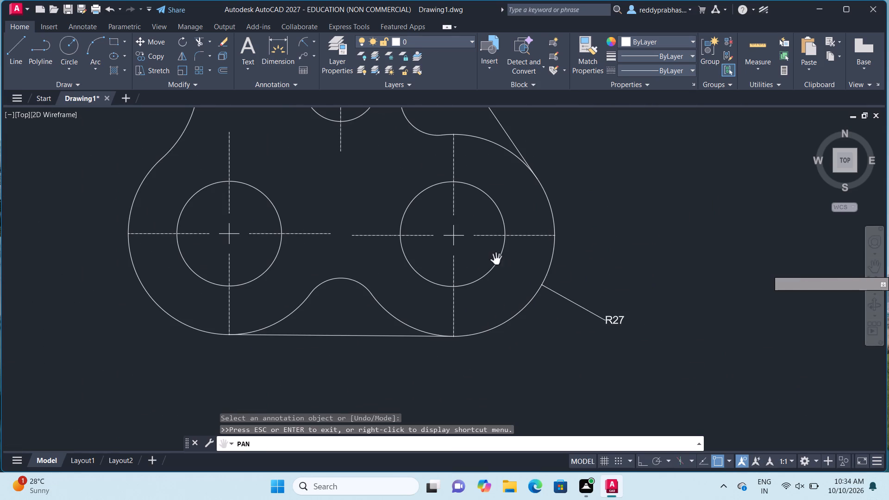
pyautogui.moveTo(496, 260); pyautogui.dragTo(500, 306)
pyautogui.scroll(-2, 591, 307)
pyautogui.scroll(2, 634, 280)
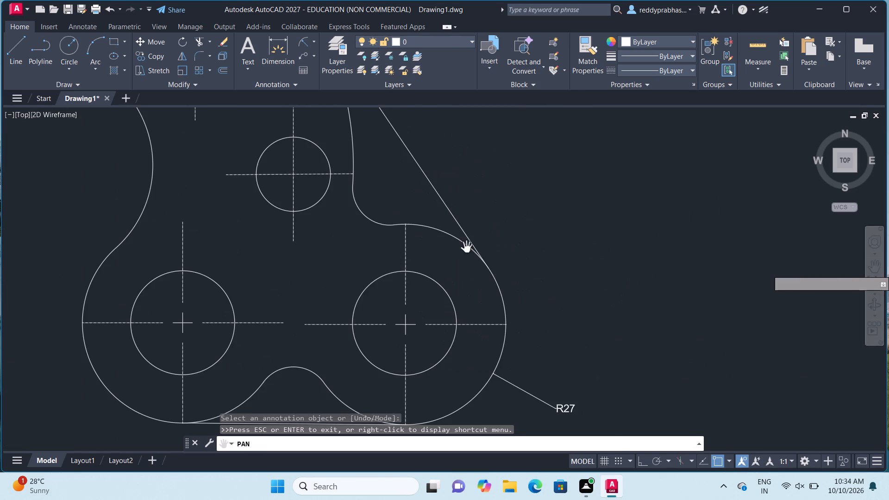
pyautogui.moveTo(441, 239); pyautogui.dragTo(570, 329)
pyautogui.scroll(-1, 565, 327)
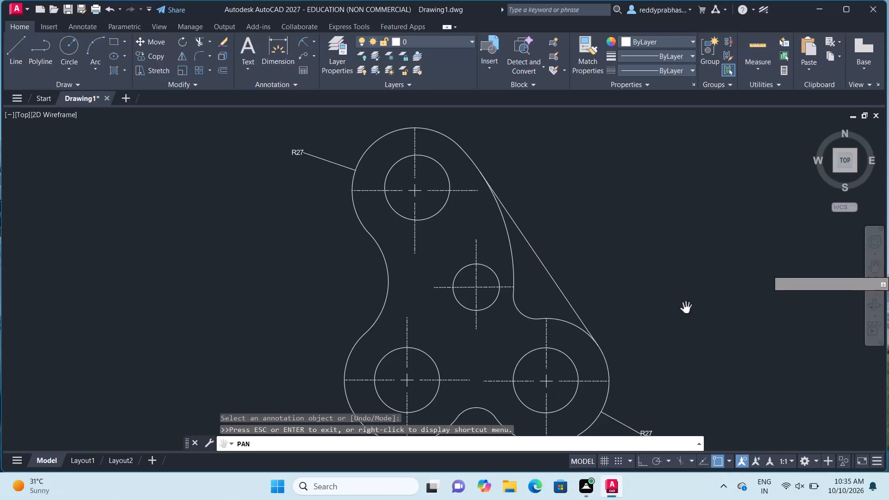
pyautogui.moveTo(656, 294); pyautogui.dragTo(625, 187)
pyautogui.press('Escape')
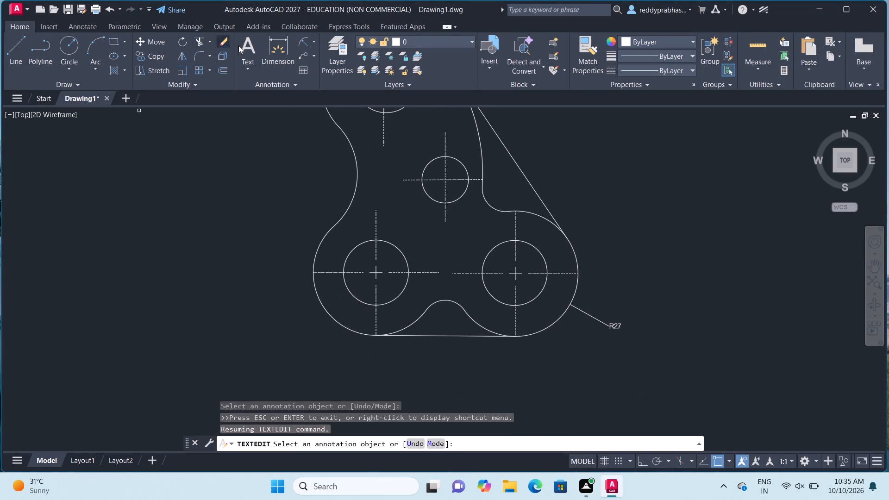
pyautogui.click(311, 44)
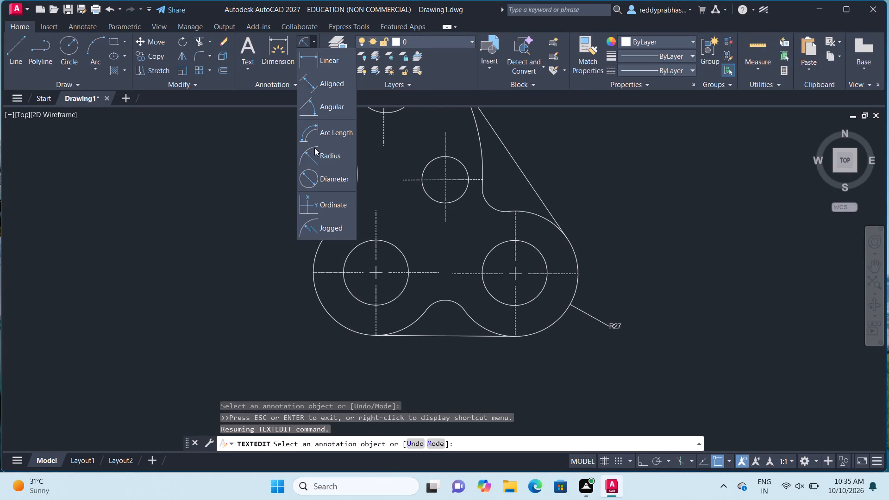
pyautogui.click(315, 152)
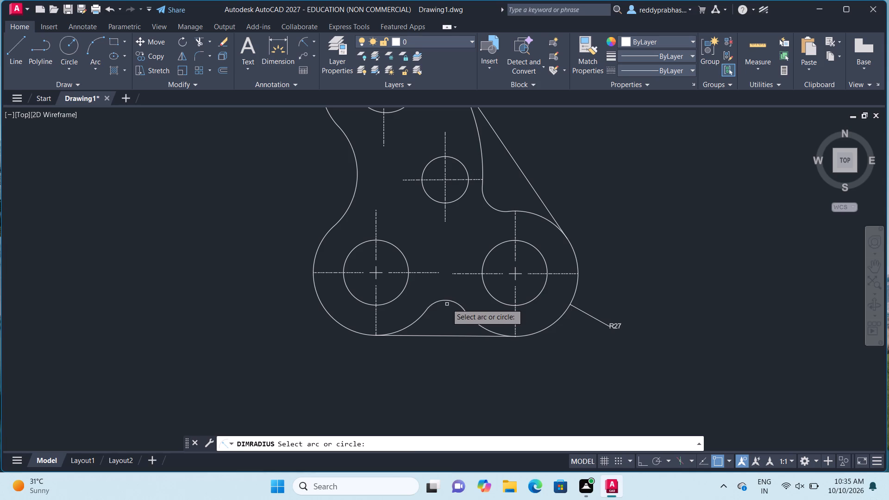
pyautogui.click(448, 300)
pyautogui.click(456, 287)
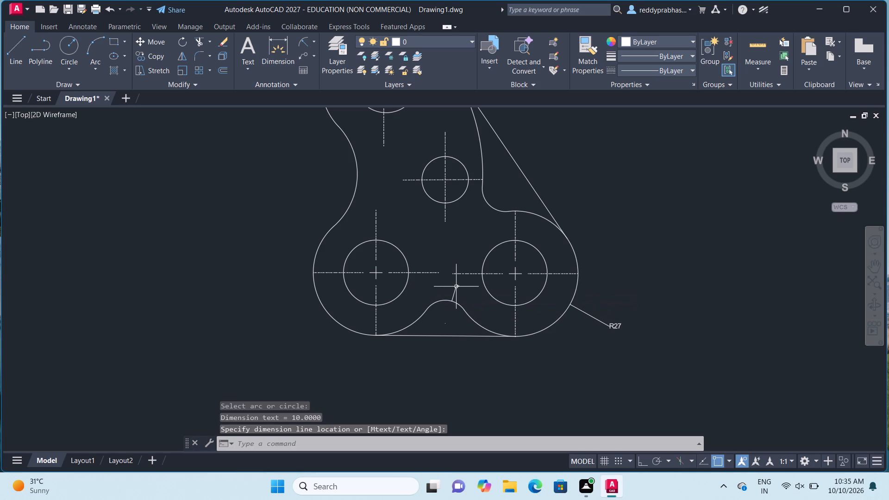
pyautogui.press('Escape')
# Replace the small lower arc's radius dimension text with R10 at a text height of 2.00.
pyautogui.scroll(7, 484, 294)
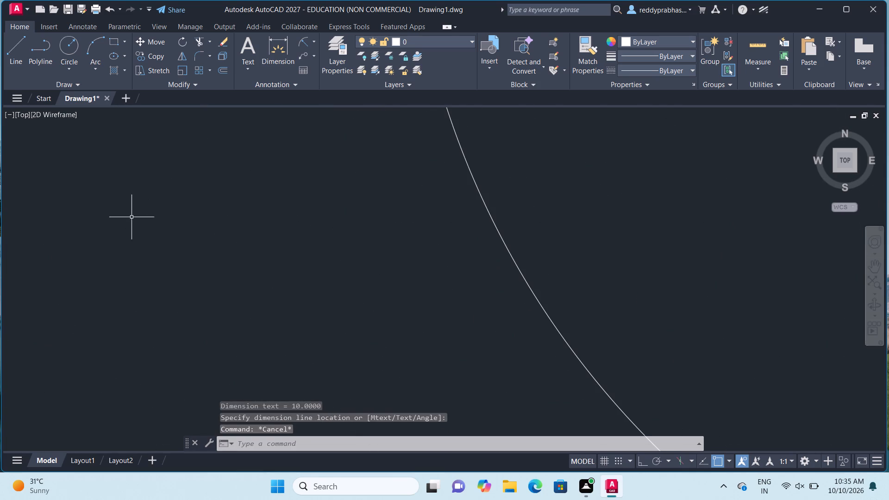
pyautogui.click(878, 272)
pyautogui.moveTo(347, 225); pyautogui.dragTo(522, 230)
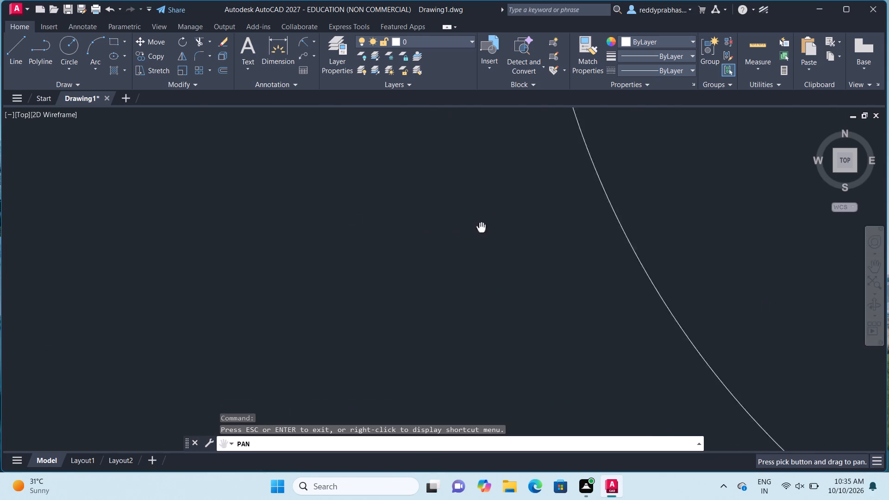
pyautogui.moveTo(522, 230); pyautogui.dragTo(640, 238)
pyautogui.moveTo(64, 201); pyautogui.dragTo(271, 186)
pyautogui.press('Escape')
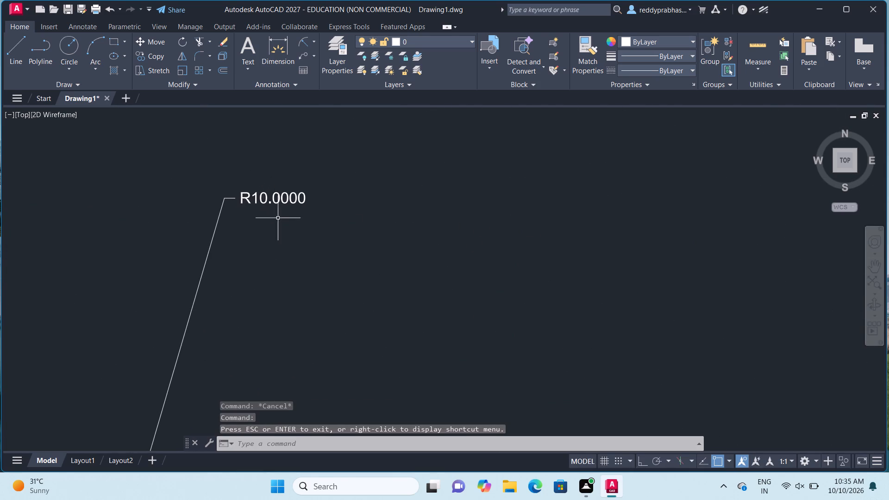
pyautogui.click(279, 198)
pyautogui.click(279, 198)
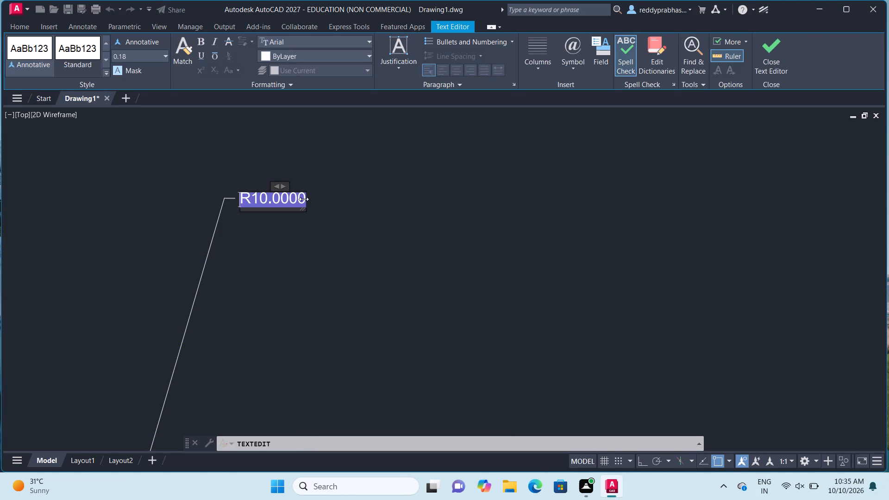
pyautogui.press('Right')
pyautogui.press('BackSpace')
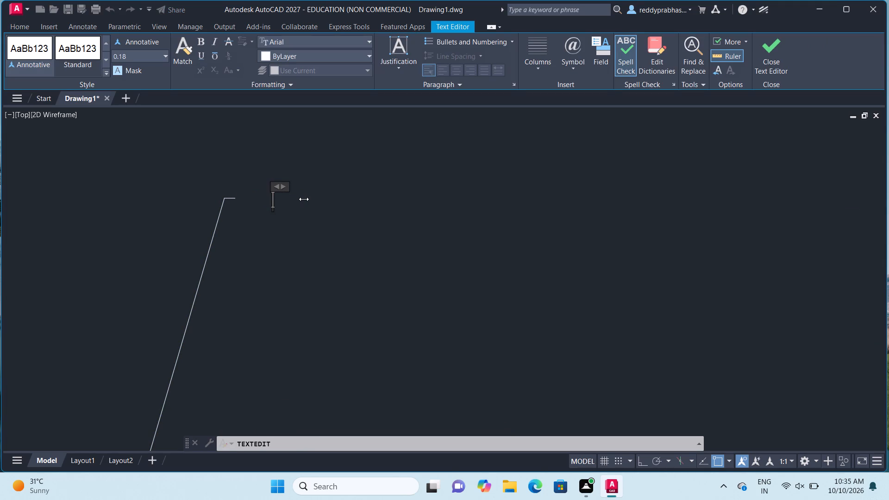
pyautogui.click(166, 56)
pyautogui.click(160, 68)
pyautogui.hotkey('shift', 'r')
pyautogui.press('1')
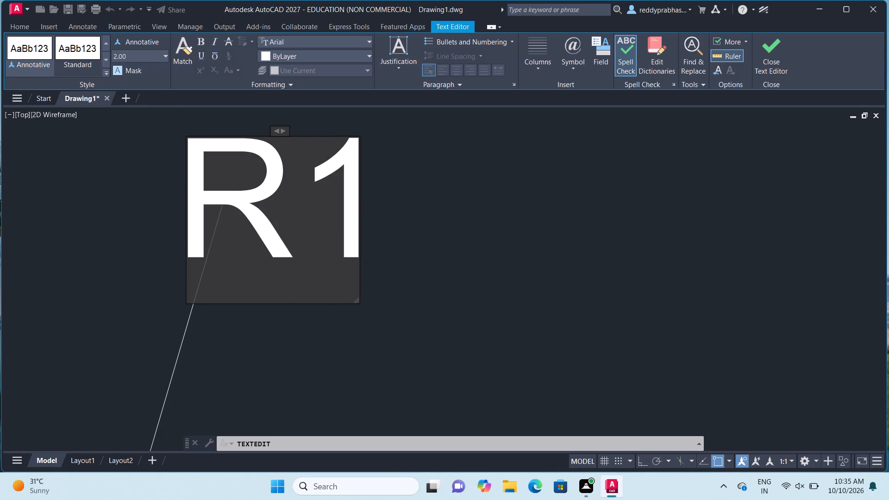
pyautogui.press('0')
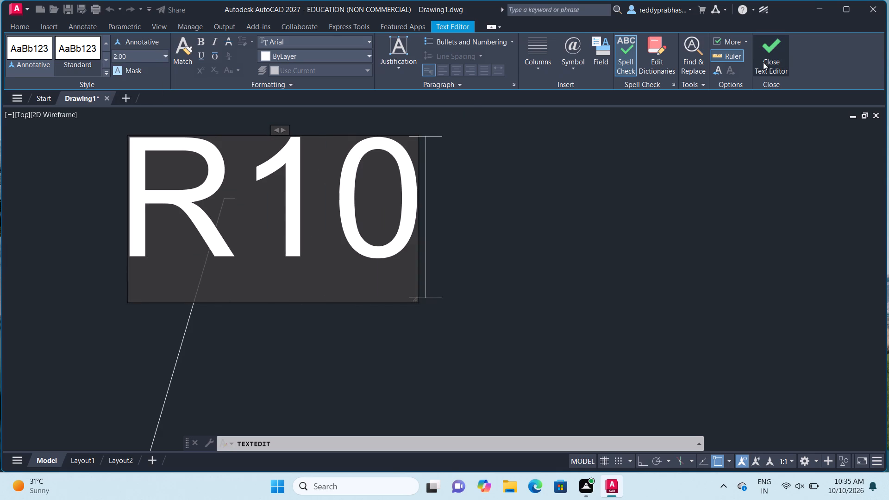
pyautogui.click(764, 62)
# Examine the R10 dimension and the tiny centre mark beneath the small lower arc.
pyautogui.scroll(-4, 669, 159)
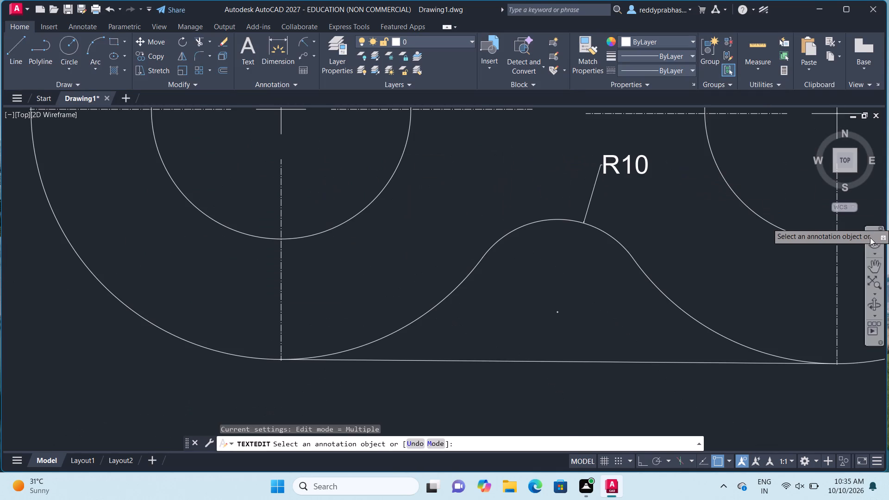
pyautogui.click(874, 269)
pyautogui.moveTo(755, 237); pyautogui.dragTo(742, 241)
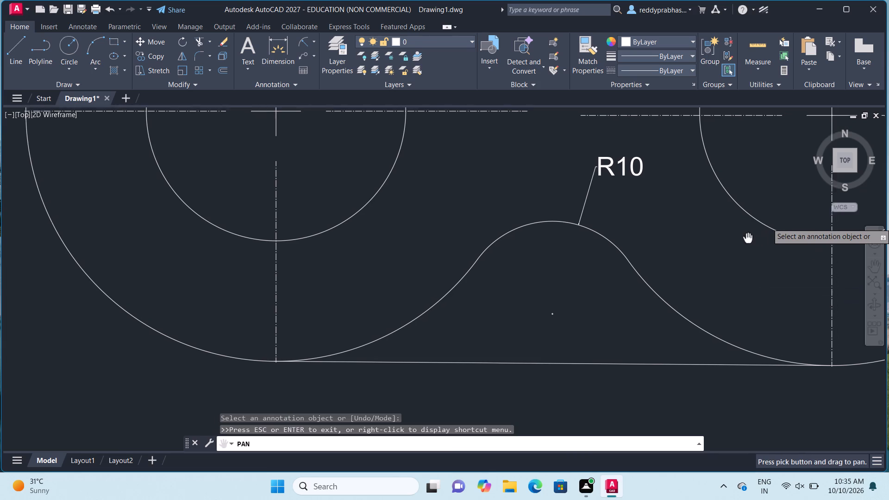
pyautogui.moveTo(742, 241); pyautogui.dragTo(595, 276)
pyautogui.scroll(-1, 574, 267)
pyautogui.press('Escape')
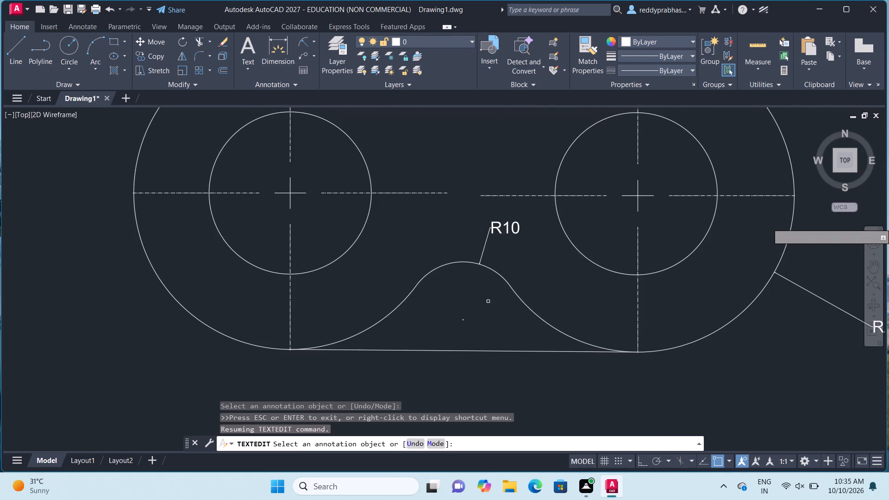
pyautogui.scroll(5, 464, 320)
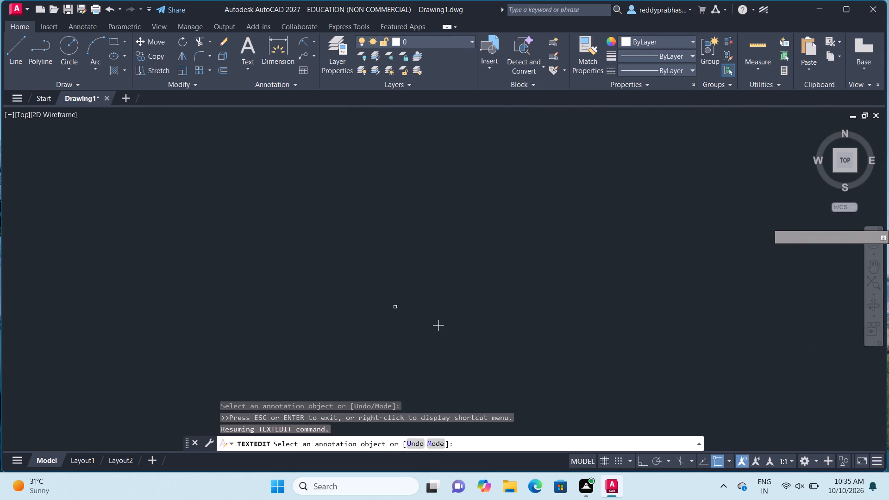
pyautogui.press('Escape')
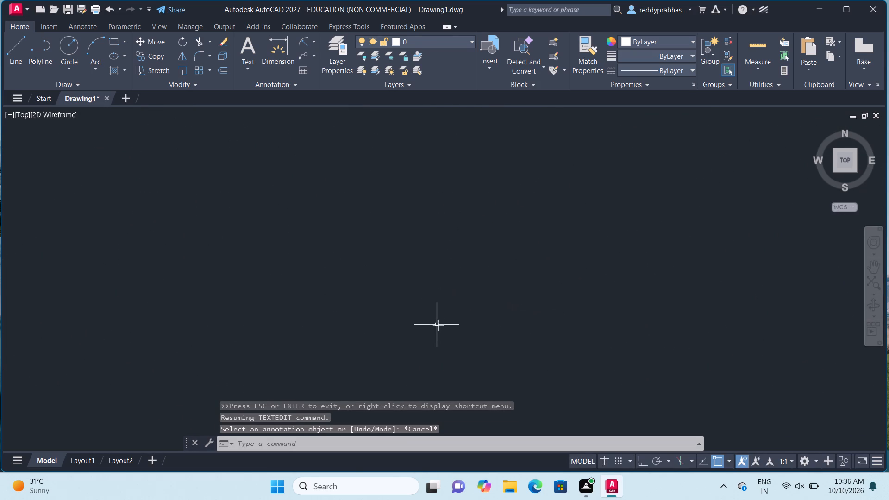
# Erase the R10 radius dimension of the small lower arc, picking it by its tiny centre mark.
pyautogui.click(438, 326)
pyautogui.rightClick(439, 326)
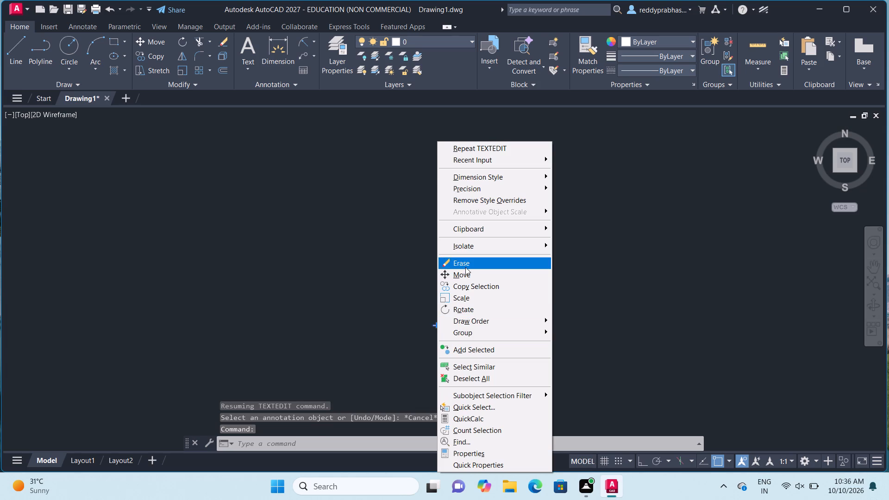
pyautogui.click(465, 267)
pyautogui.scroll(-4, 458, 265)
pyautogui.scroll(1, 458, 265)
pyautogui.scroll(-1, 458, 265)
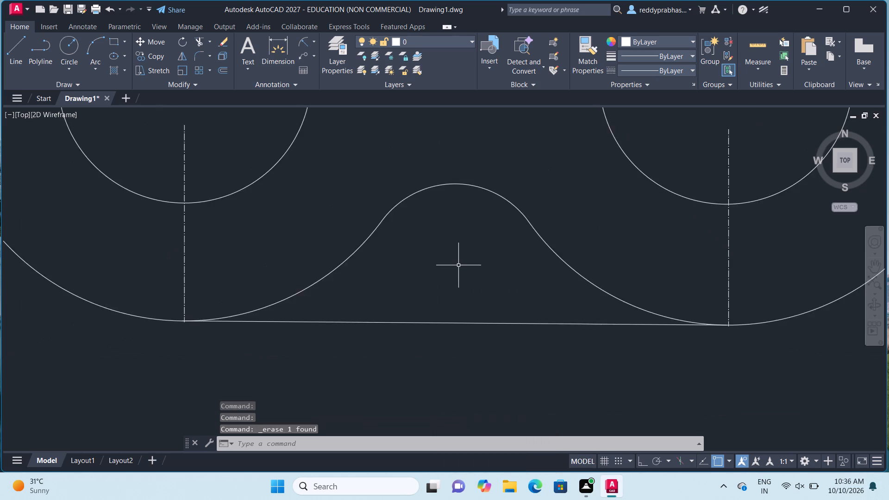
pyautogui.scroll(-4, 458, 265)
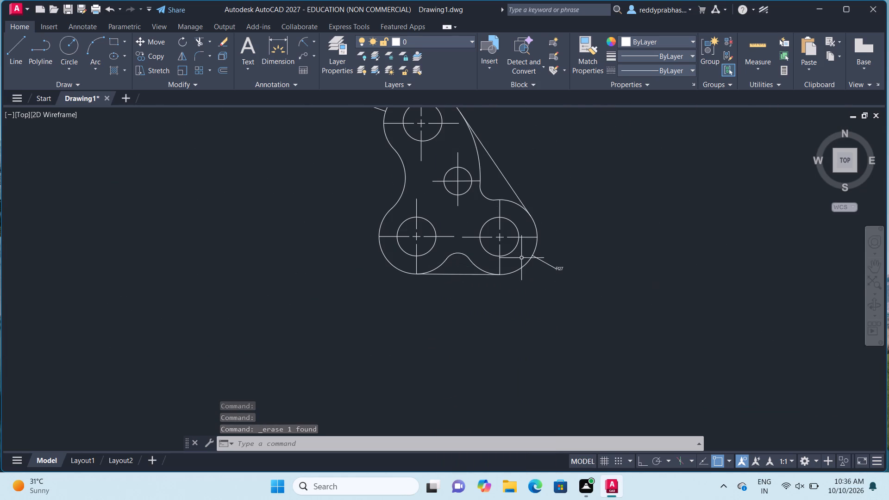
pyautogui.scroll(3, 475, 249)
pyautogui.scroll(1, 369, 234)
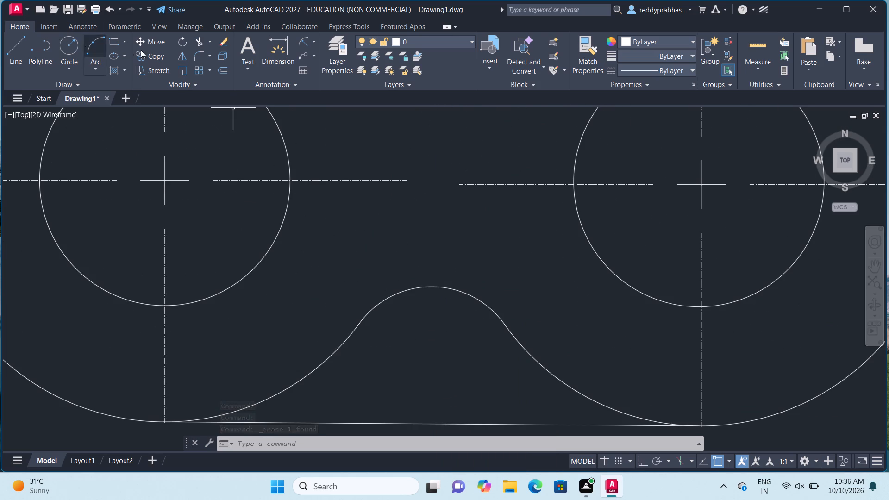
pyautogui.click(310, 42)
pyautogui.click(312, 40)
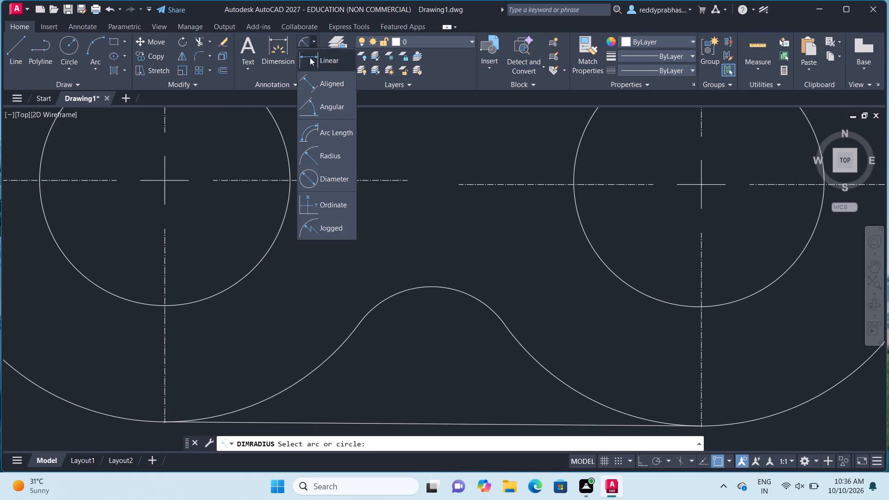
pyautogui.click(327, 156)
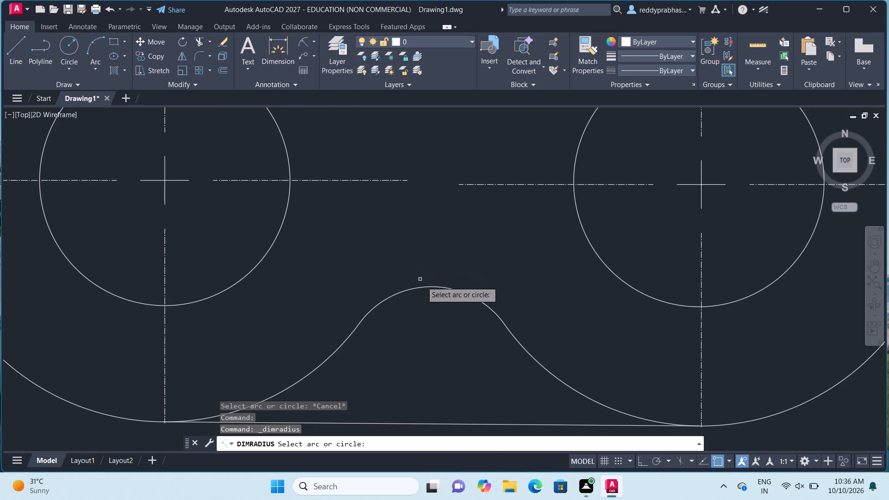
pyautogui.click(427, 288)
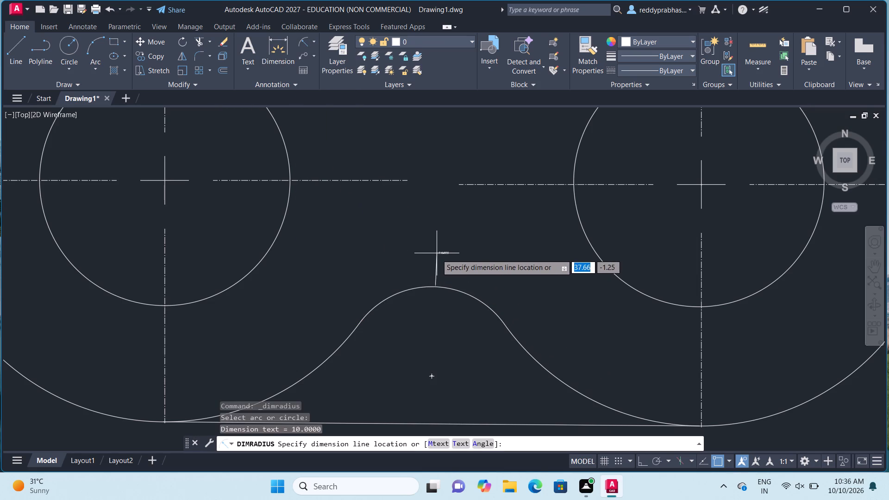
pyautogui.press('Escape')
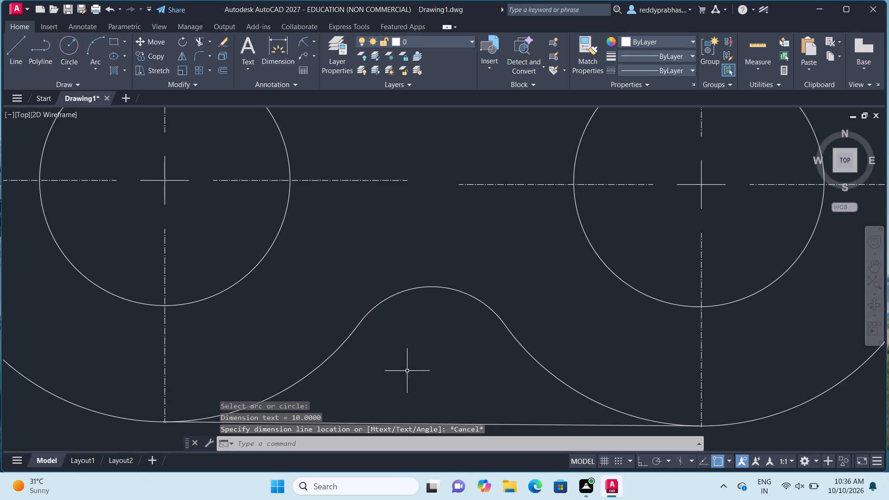
# Add a radius dimension to the small arc between the two lower rounded ends, placing its text just above the arc's right side.
pyautogui.click(311, 41)
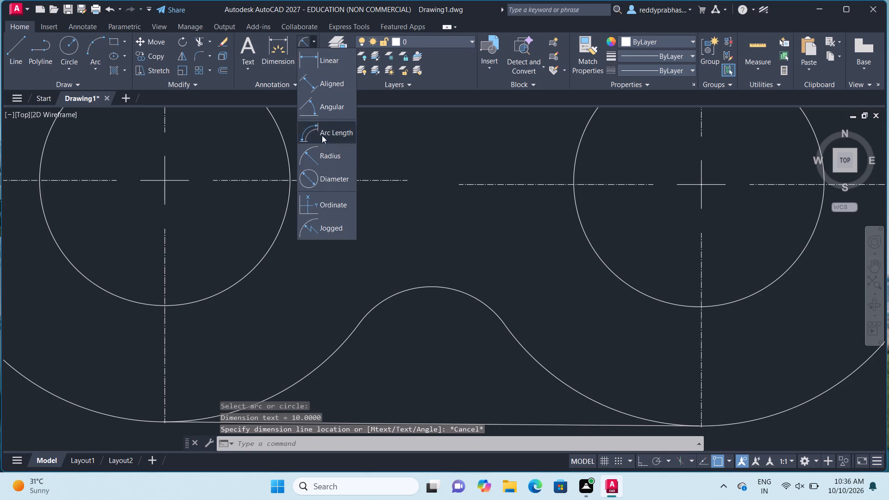
pyautogui.click(323, 158)
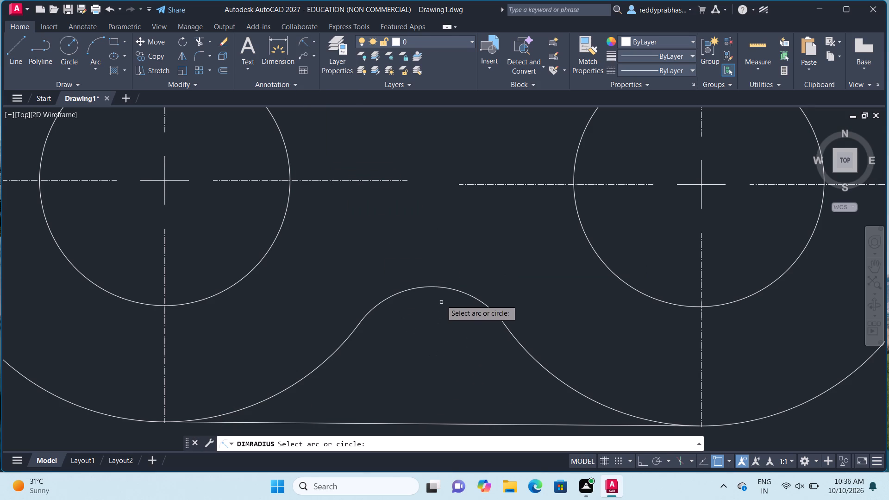
pyautogui.click(438, 288)
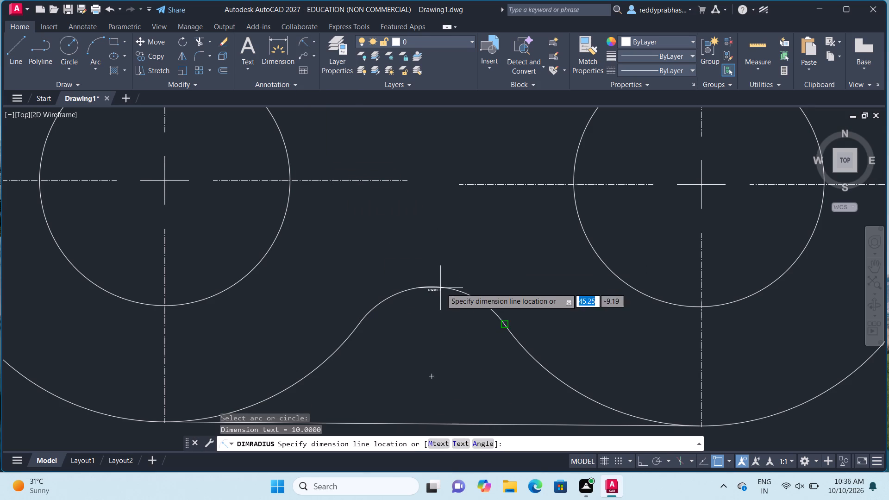
pyautogui.click(468, 266)
pyautogui.press('Escape')
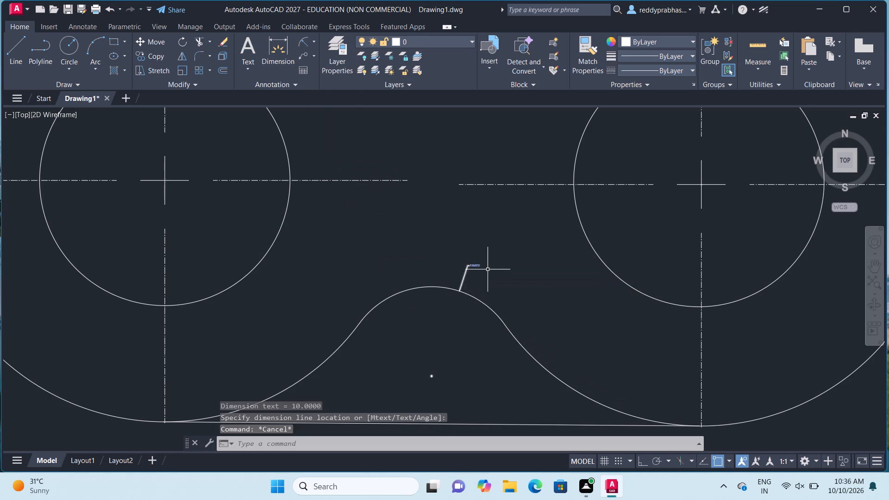
# Replace the small lower arc's radius dimension text with R10 at a text height of 2.00.
pyautogui.scroll(4, 514, 278)
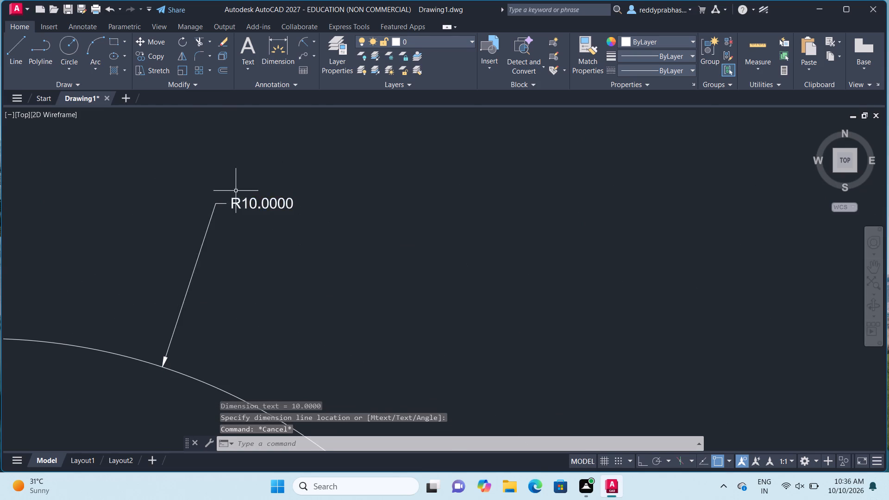
pyautogui.doubleClick(269, 206)
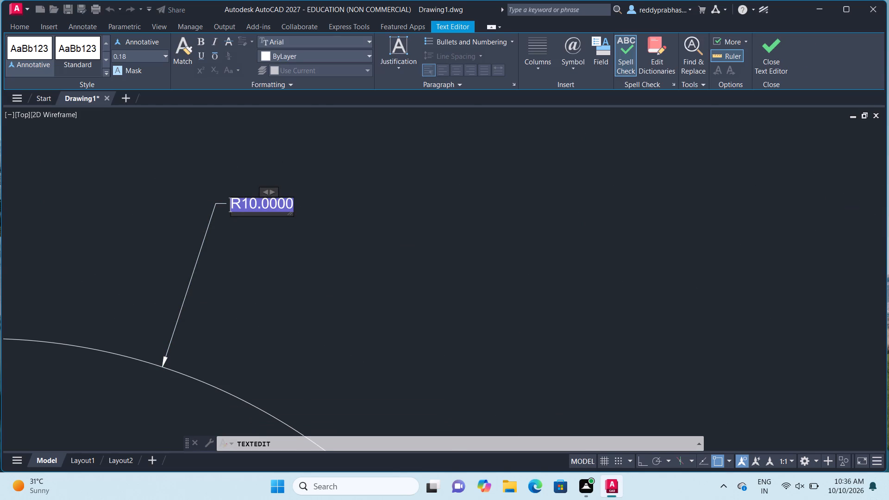
pyautogui.press('Right')
pyautogui.press('BackSpace')
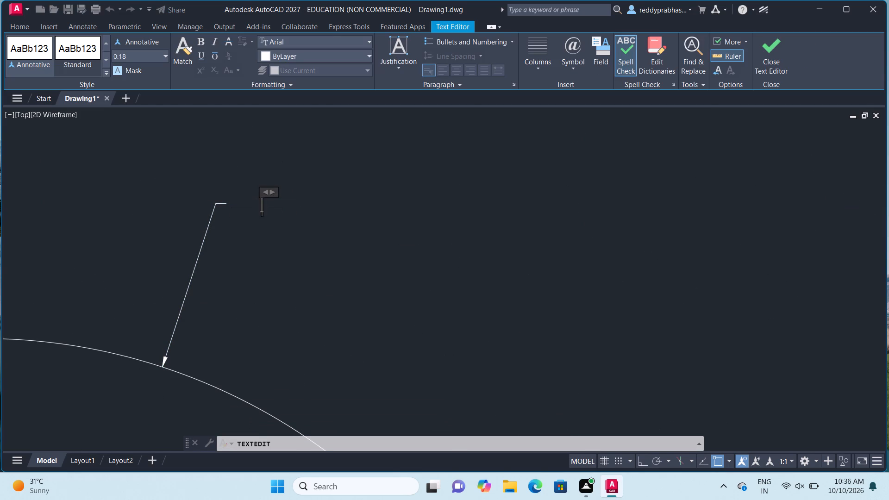
pyautogui.click(164, 56)
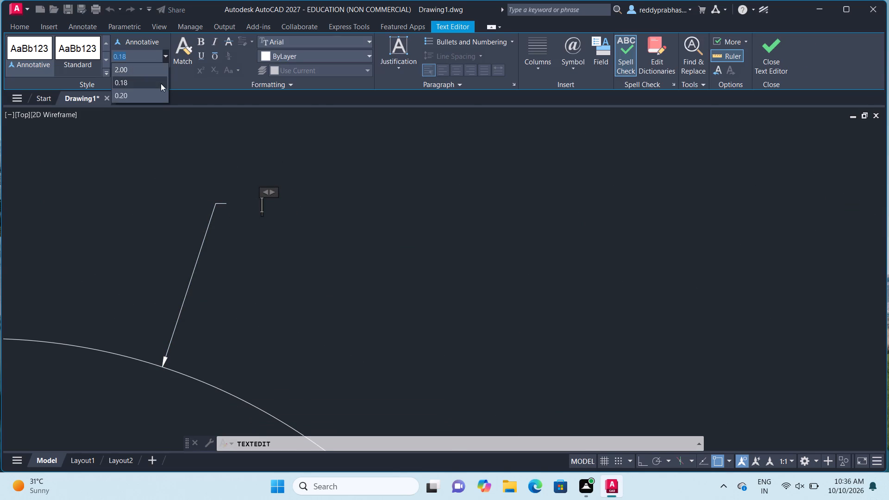
pyautogui.click(161, 69)
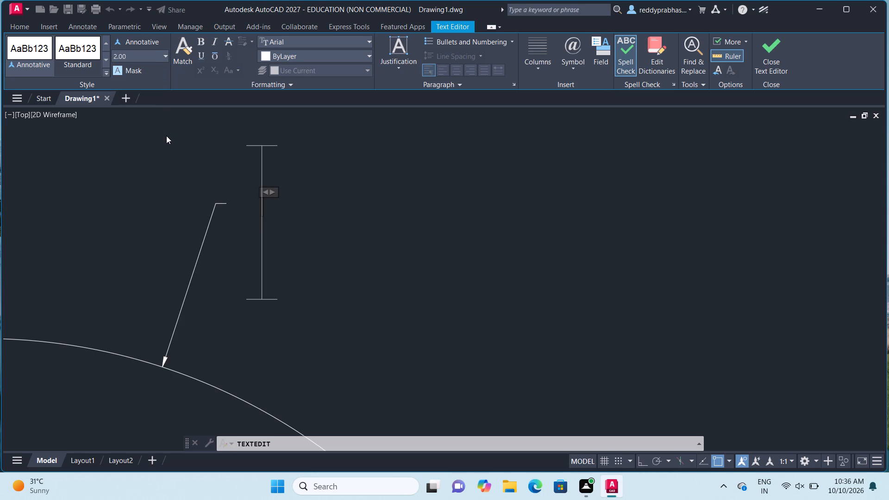
pyautogui.hotkey('shift', 'r')
pyautogui.press('1')
pyautogui.press('0')
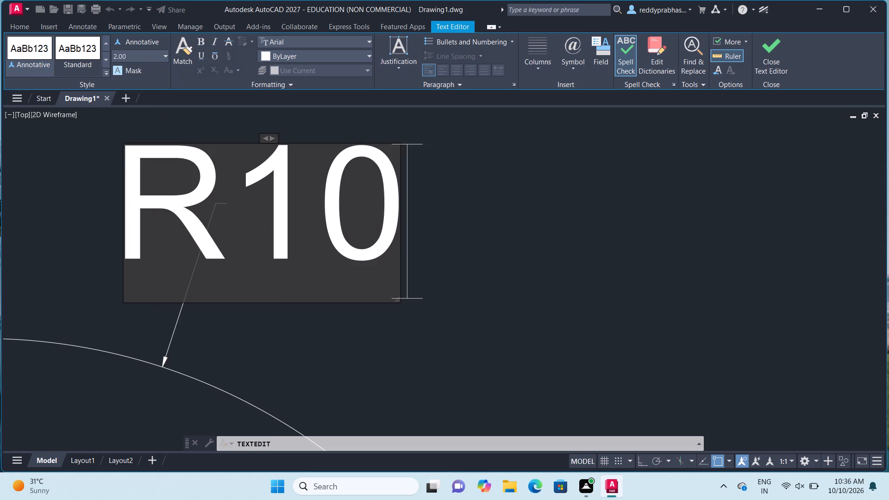
pyautogui.click(782, 52)
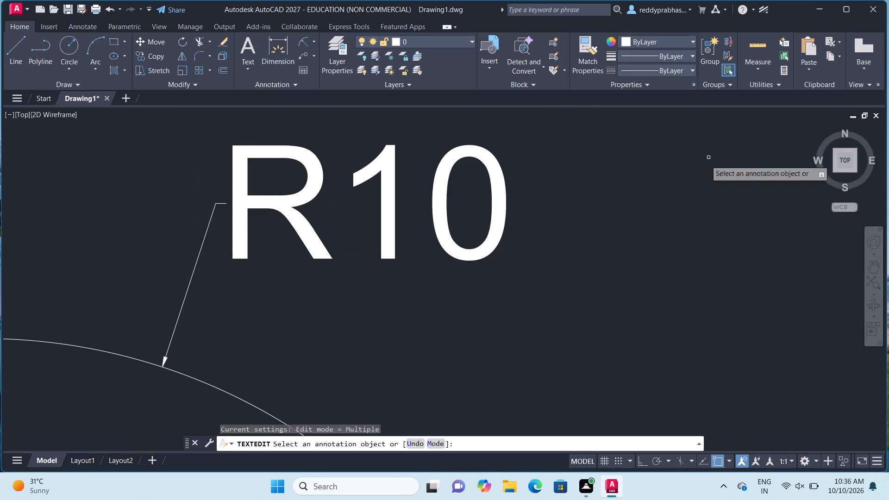
# Examine the R10 dimension and the layout of radius dimensions around the whole bracket.
pyautogui.scroll(-3, 691, 180)
pyautogui.scroll(2, 690, 181)
pyautogui.scroll(-4, 684, 185)
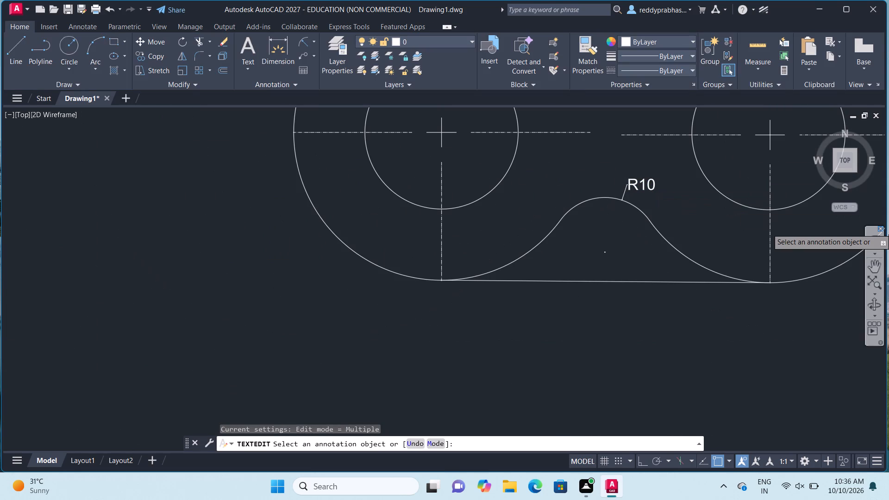
pyautogui.moveTo(876, 262); pyautogui.dragTo(870, 259)
pyautogui.moveTo(754, 243); pyautogui.dragTo(495, 347)
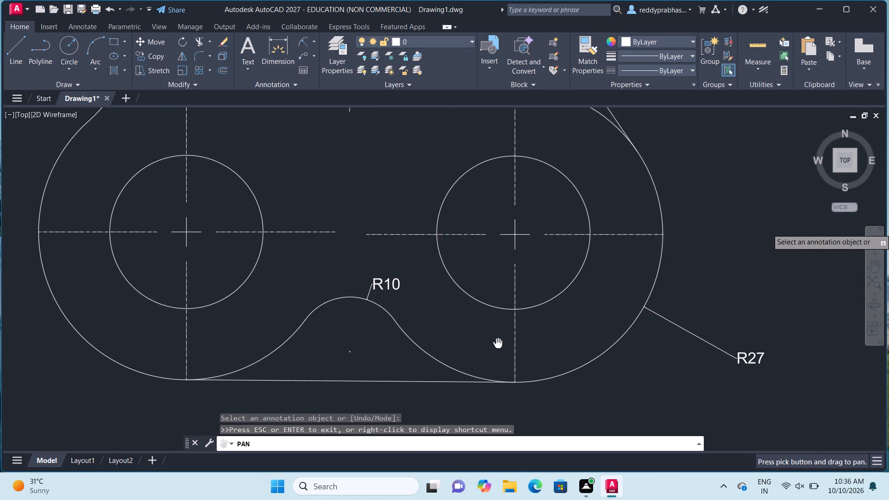
pyautogui.moveTo(495, 347); pyautogui.dragTo(494, 351)
pyautogui.scroll(-2, 501, 294)
pyautogui.moveTo(475, 232); pyautogui.dragTo(469, 307)
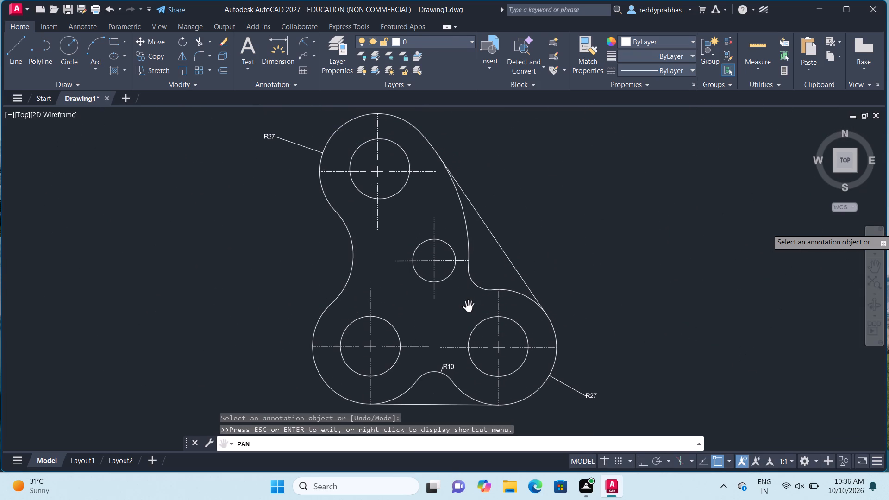
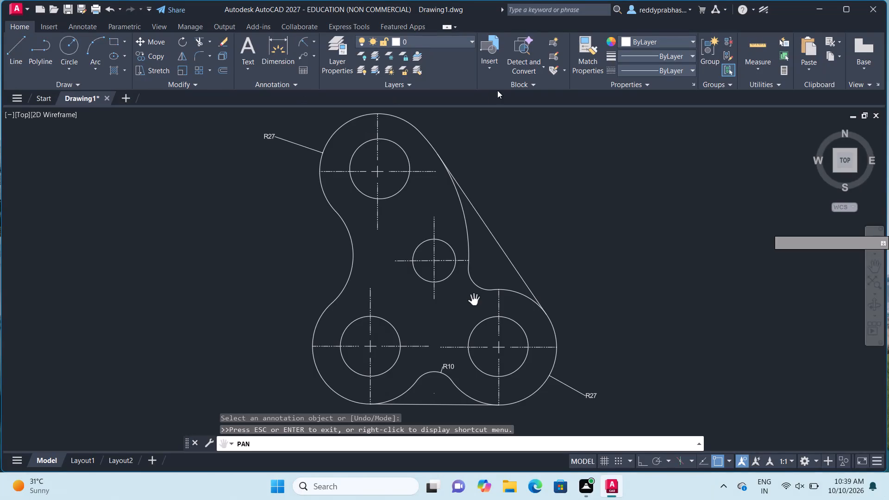
# Add a radius dimension to the concave arc on the bracket's left side, placing its text outside the outline, level with the arc's middle.
pyautogui.click(313, 38)
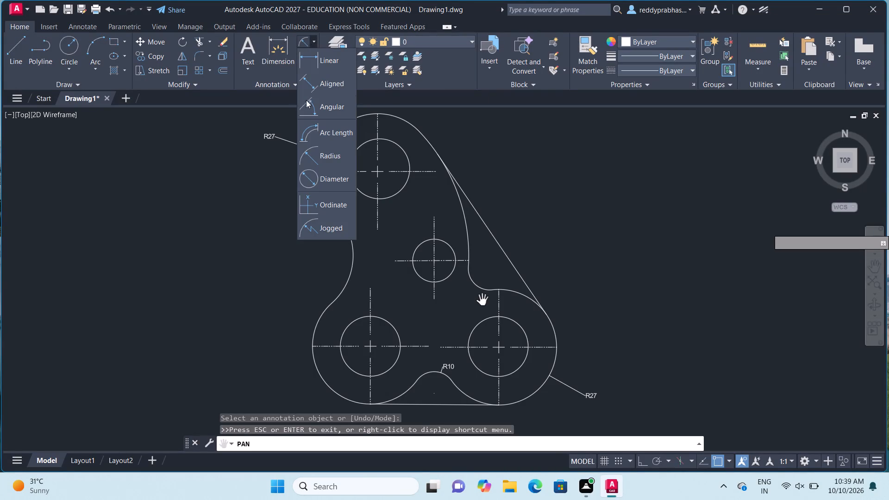
pyautogui.click(328, 156)
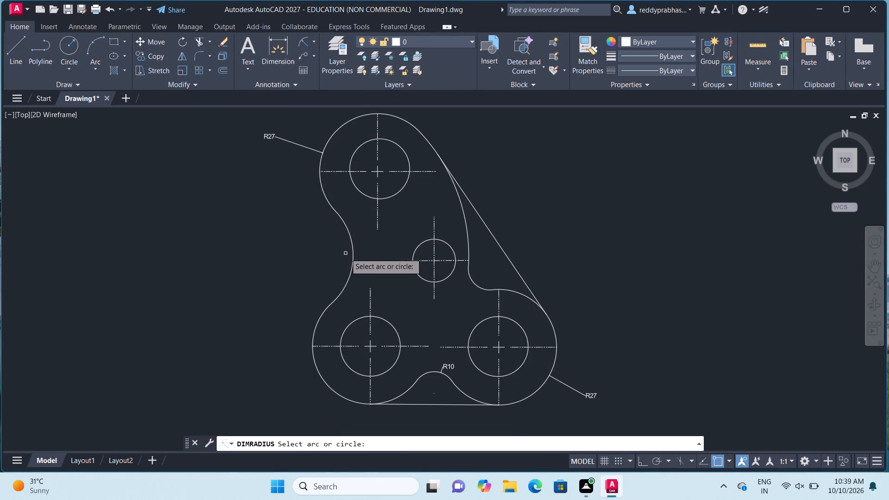
pyautogui.click(352, 257)
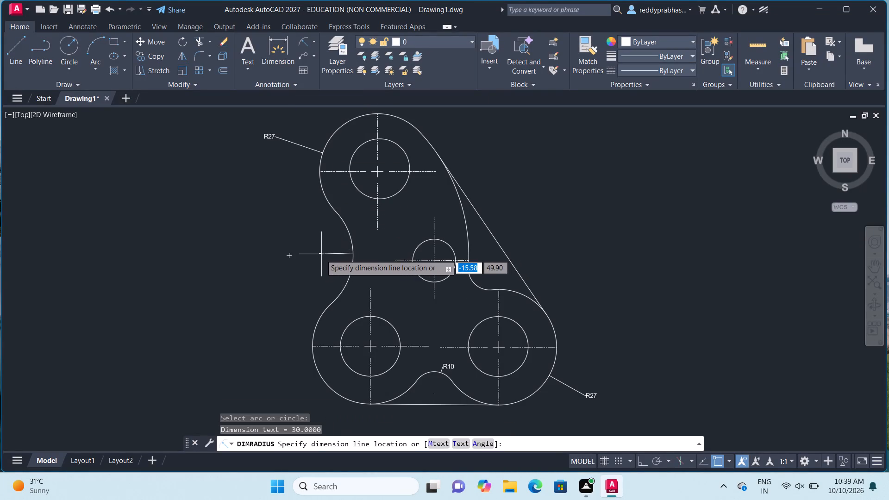
pyautogui.click(319, 256)
pyautogui.press('Escape')
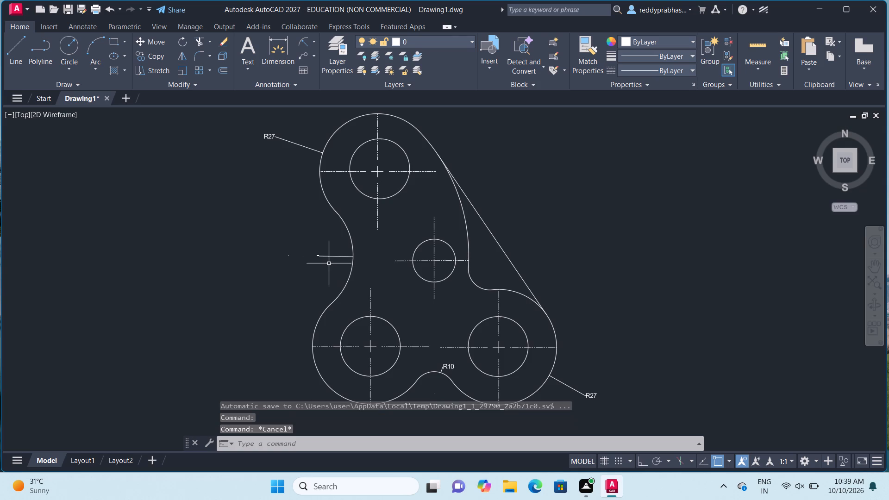
# Replace the left concave arc's radius dimension text with R30 at a text height of 2.00.
pyautogui.scroll(7, 324, 262)
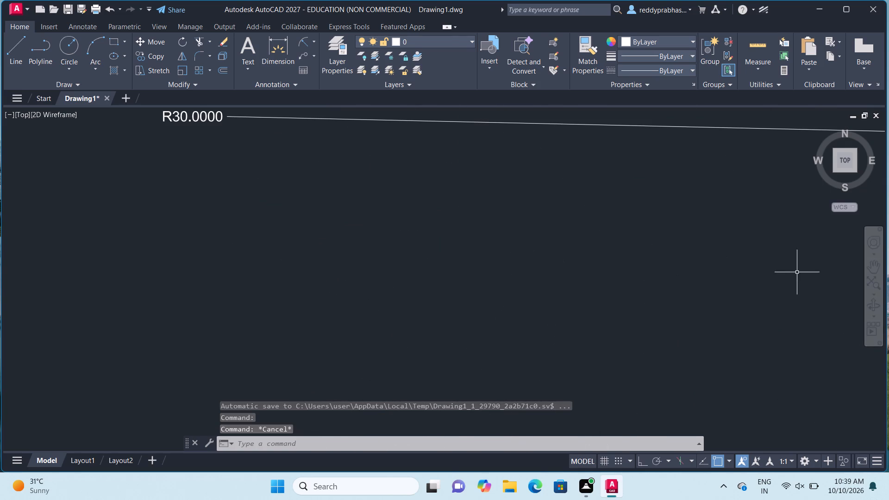
pyautogui.click(875, 269)
pyautogui.moveTo(521, 247); pyautogui.dragTo(616, 329)
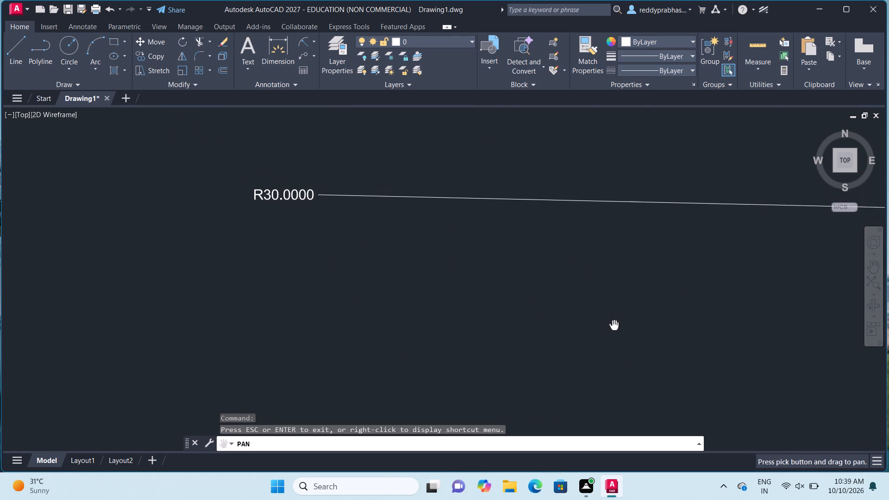
pyautogui.moveTo(616, 329); pyautogui.dragTo(632, 350)
pyautogui.press('Escape')
pyautogui.tripleClick(317, 221)
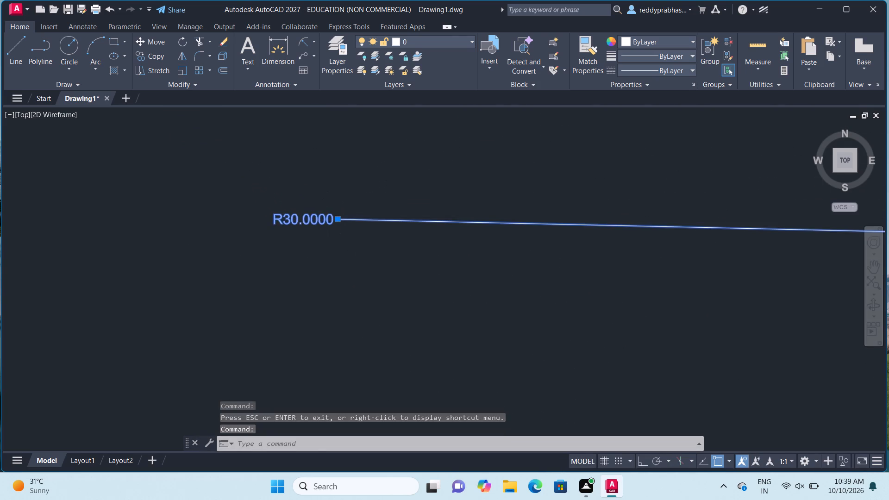
pyautogui.press('Right')
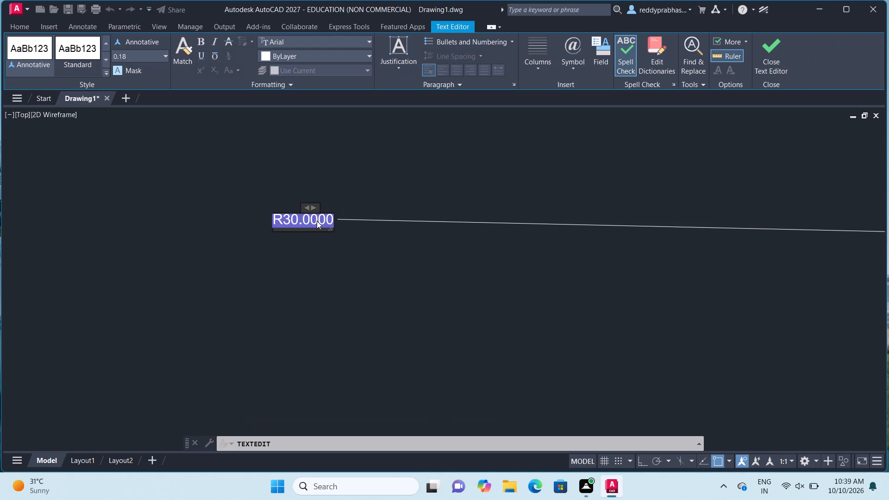
pyautogui.press('BackSpace')
pyautogui.hotkey('shift', 'r')
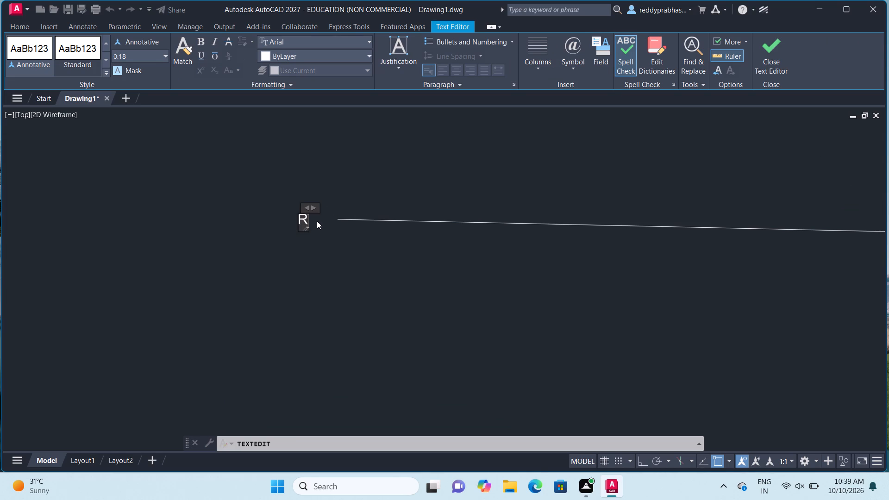
pyautogui.press('BackSpace')
pyautogui.click(167, 58)
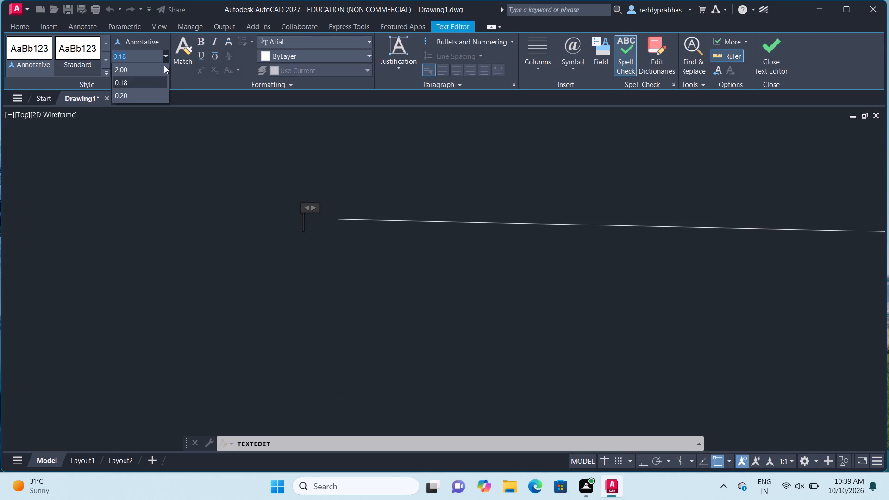
pyautogui.click(161, 68)
pyautogui.hotkey('shift', 'r')
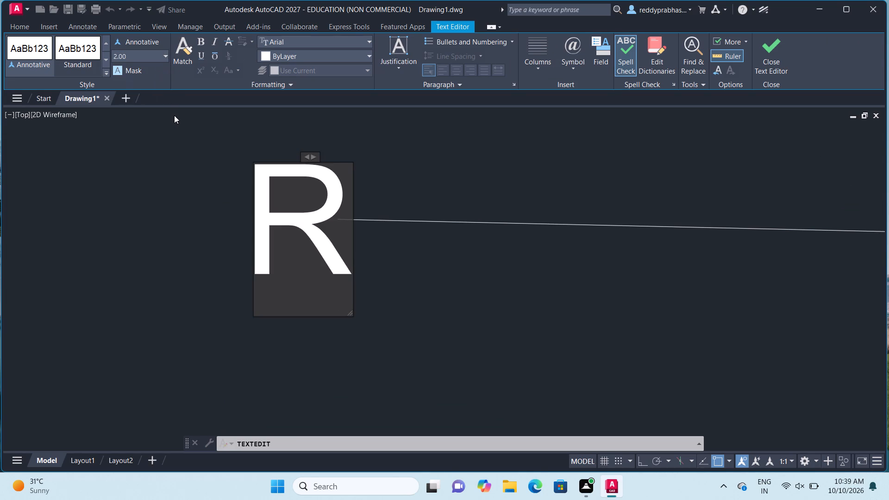
pyautogui.press('3')
pyautogui.press('0')
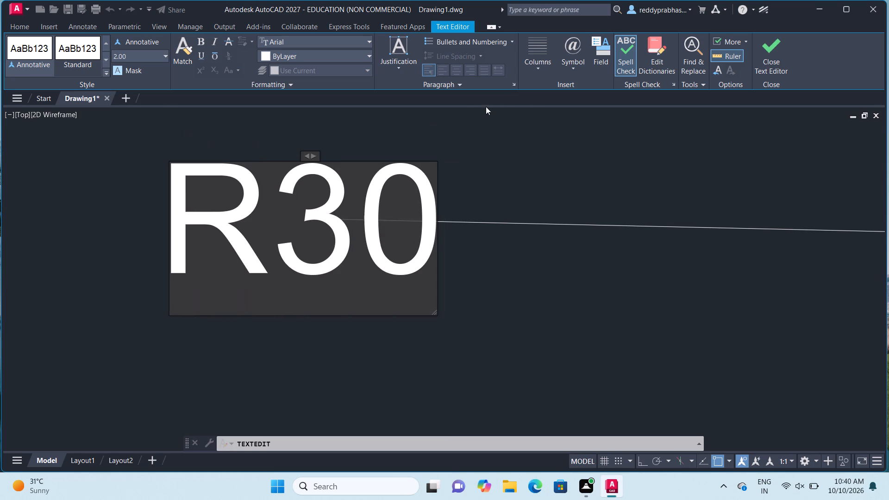
pyautogui.click(763, 51)
# Examine the R30 dimension and the layout of the radius dimensions around the whole bracket.
pyautogui.scroll(-2, 695, 159)
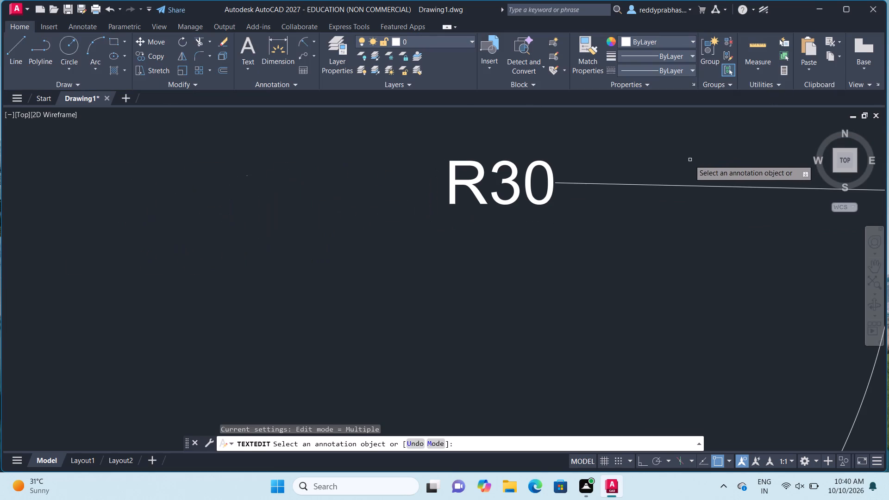
pyautogui.click(873, 273)
pyautogui.moveTo(807, 274); pyautogui.dragTo(555, 278)
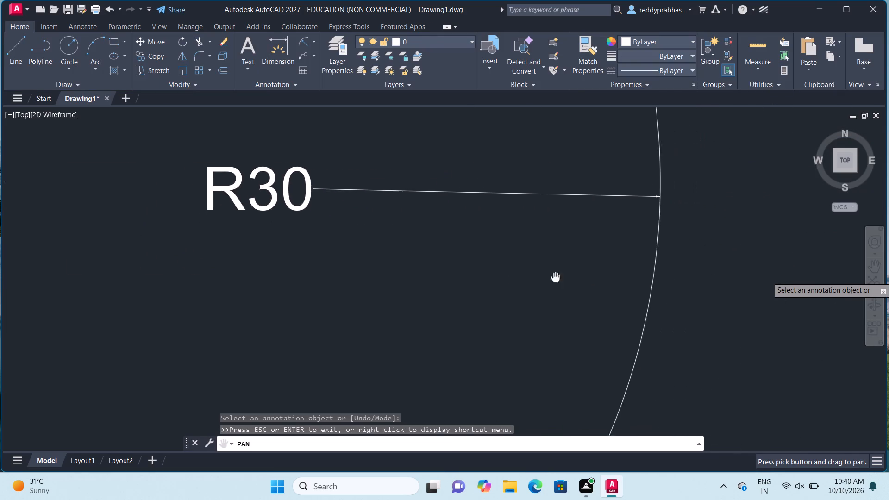
pyautogui.scroll(-3, 521, 271)
pyautogui.moveTo(626, 262); pyautogui.dragTo(563, 262)
pyautogui.scroll(-1, 552, 262)
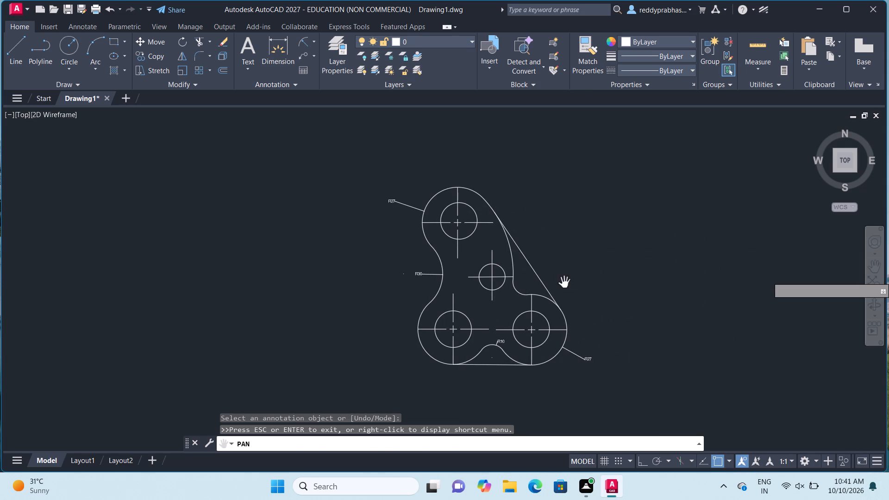
pyautogui.press('Escape')
pyautogui.scroll(2, 556, 279)
pyautogui.scroll(-1, 551, 276)
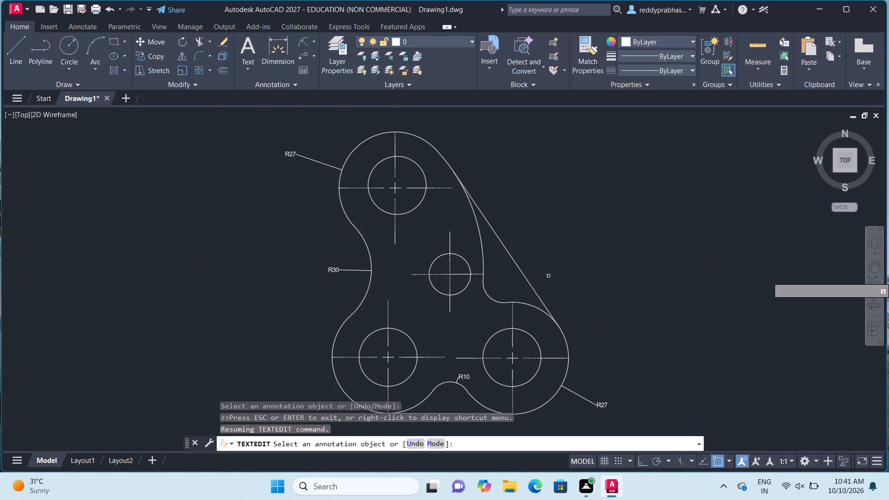
# Add a radius dimension to the long convex arc on the bracket's right side, placing its text inside the outline above the middle hole.
pyautogui.click(316, 42)
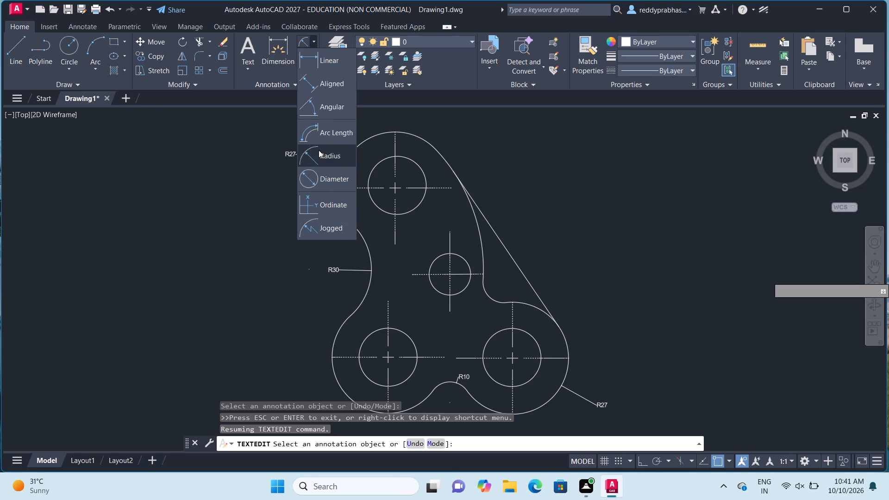
pyautogui.click(319, 150)
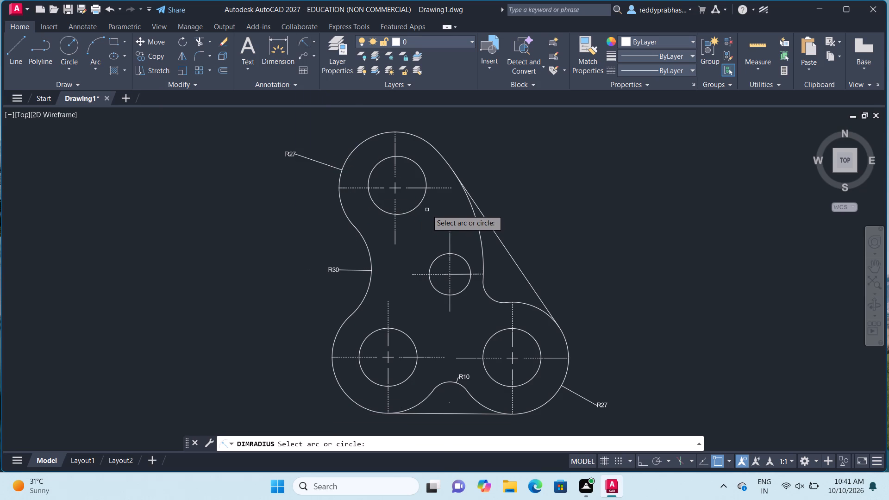
pyautogui.click(469, 201)
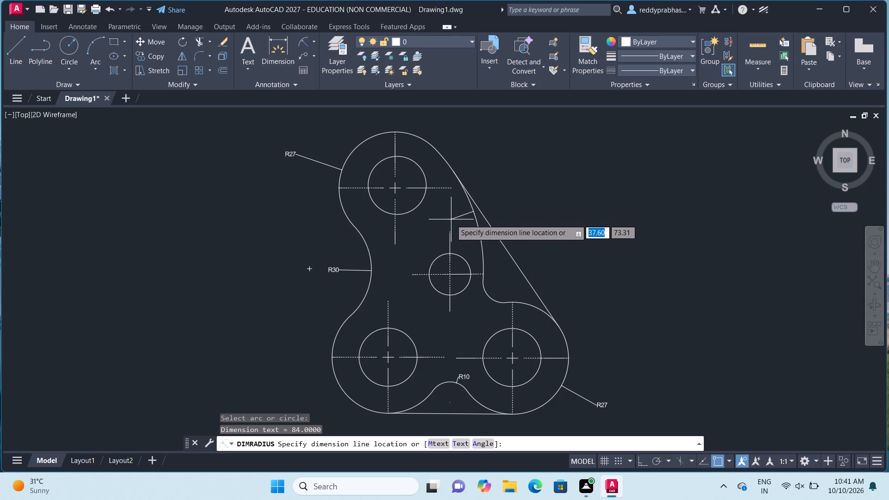
pyautogui.click(451, 220)
pyautogui.press('Escape')
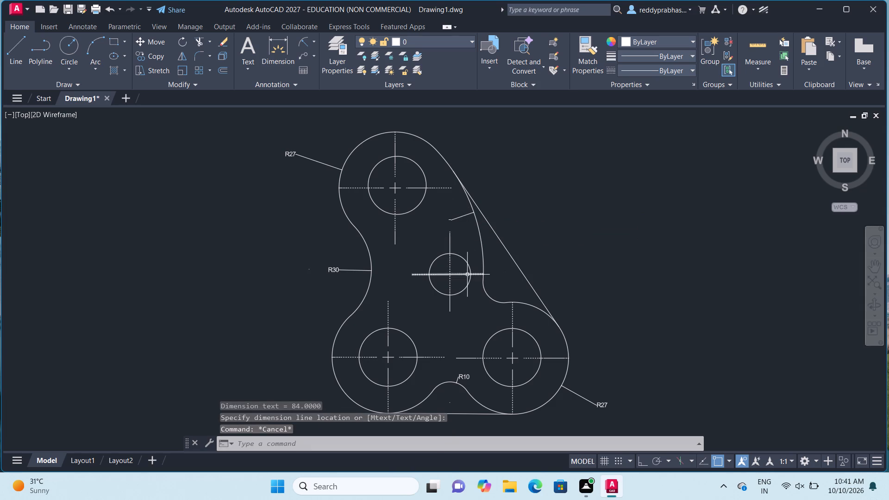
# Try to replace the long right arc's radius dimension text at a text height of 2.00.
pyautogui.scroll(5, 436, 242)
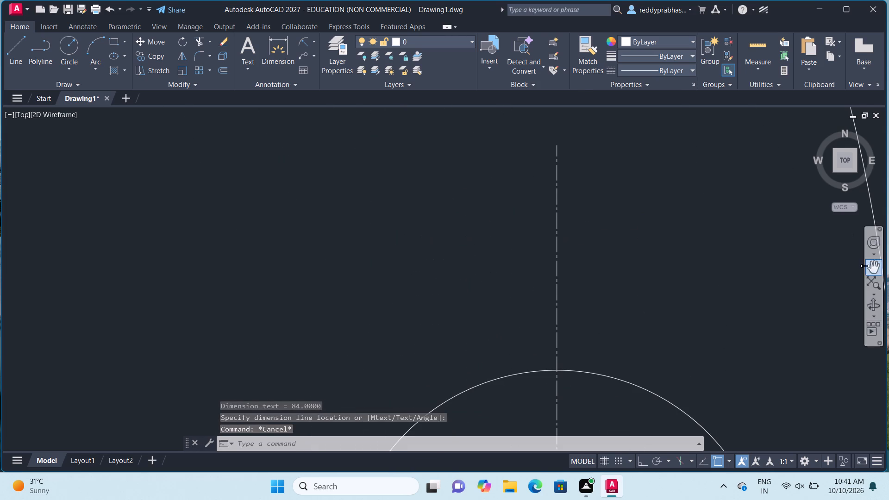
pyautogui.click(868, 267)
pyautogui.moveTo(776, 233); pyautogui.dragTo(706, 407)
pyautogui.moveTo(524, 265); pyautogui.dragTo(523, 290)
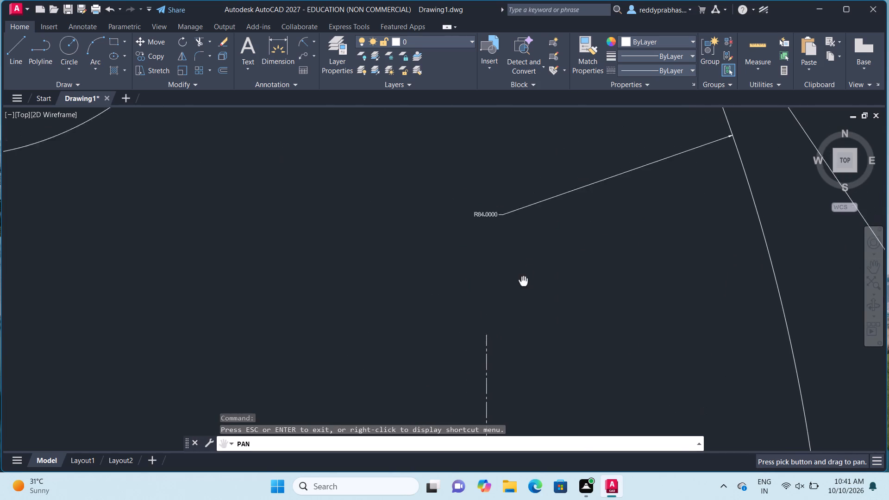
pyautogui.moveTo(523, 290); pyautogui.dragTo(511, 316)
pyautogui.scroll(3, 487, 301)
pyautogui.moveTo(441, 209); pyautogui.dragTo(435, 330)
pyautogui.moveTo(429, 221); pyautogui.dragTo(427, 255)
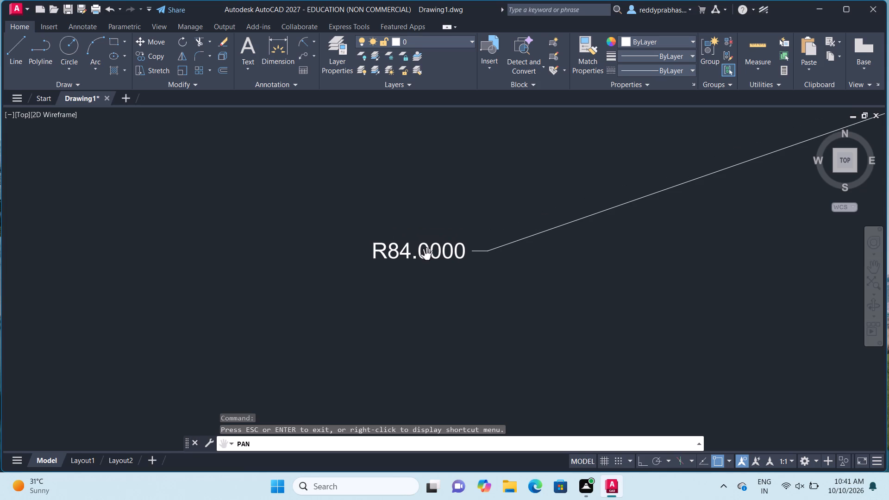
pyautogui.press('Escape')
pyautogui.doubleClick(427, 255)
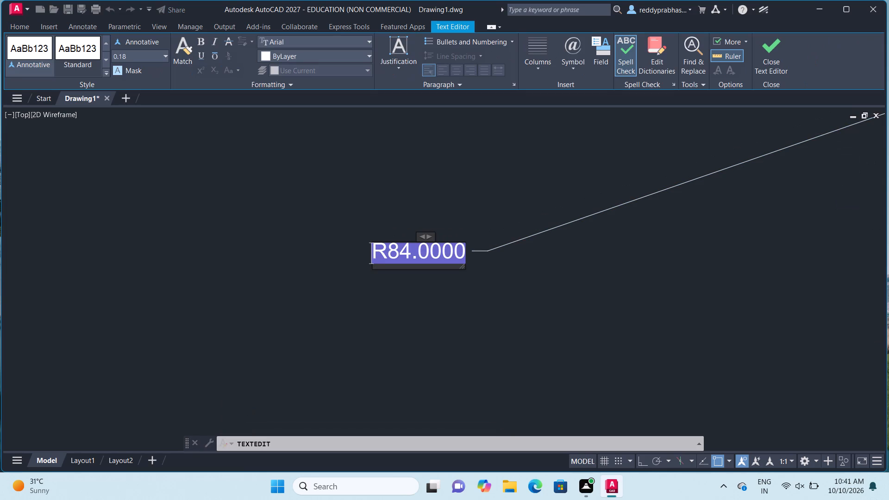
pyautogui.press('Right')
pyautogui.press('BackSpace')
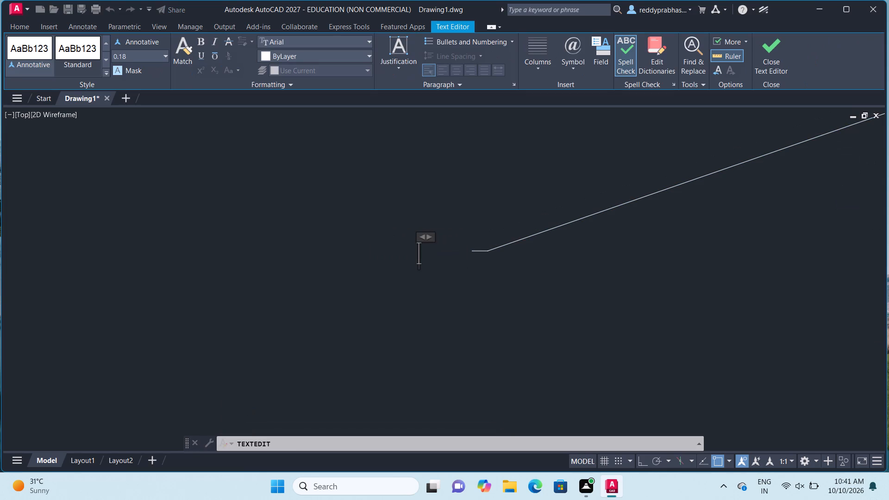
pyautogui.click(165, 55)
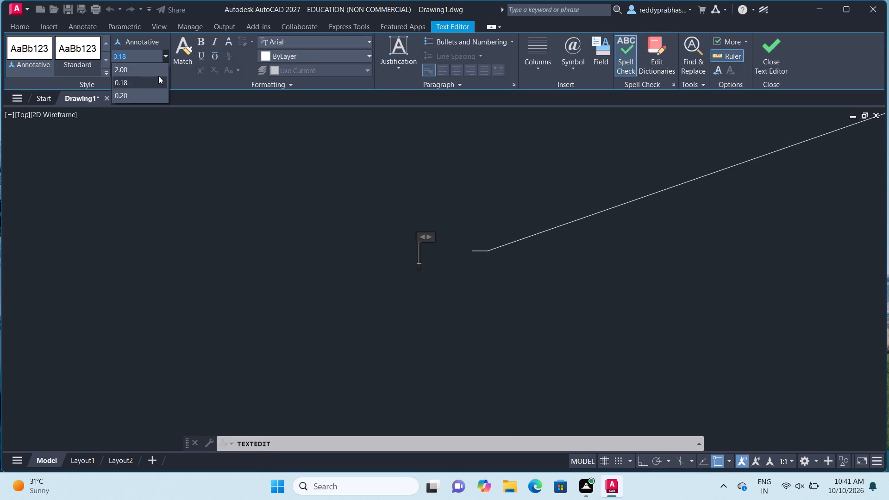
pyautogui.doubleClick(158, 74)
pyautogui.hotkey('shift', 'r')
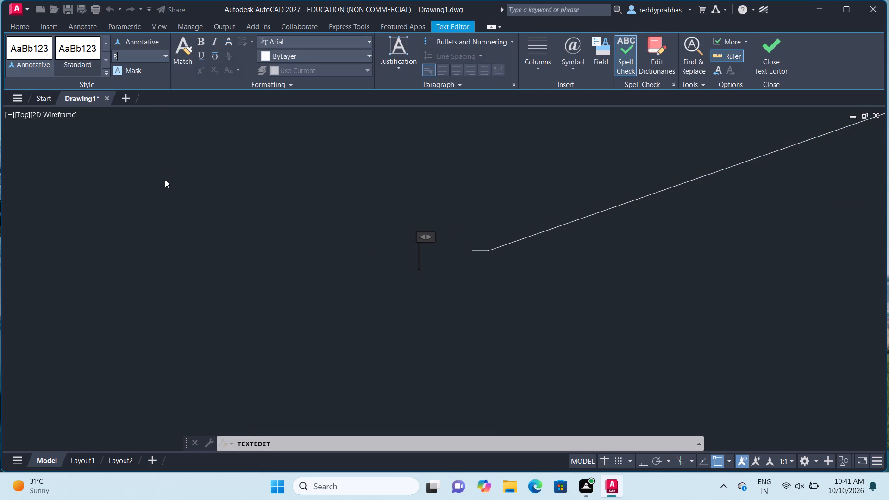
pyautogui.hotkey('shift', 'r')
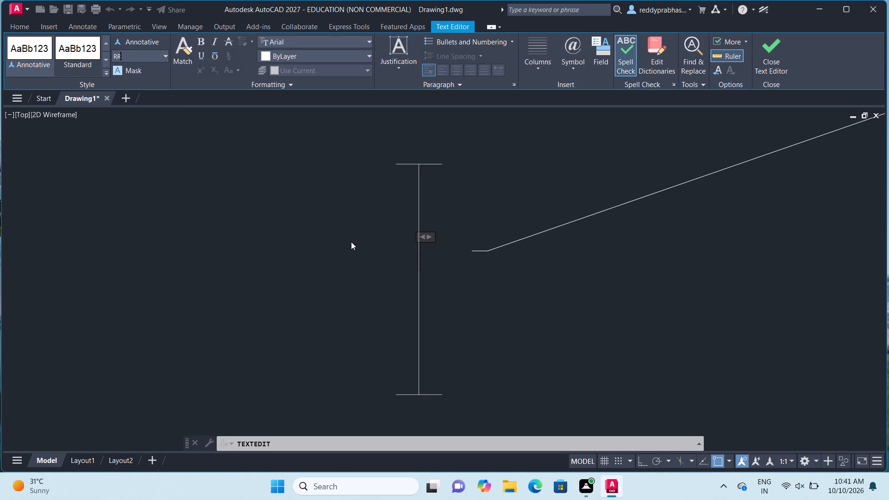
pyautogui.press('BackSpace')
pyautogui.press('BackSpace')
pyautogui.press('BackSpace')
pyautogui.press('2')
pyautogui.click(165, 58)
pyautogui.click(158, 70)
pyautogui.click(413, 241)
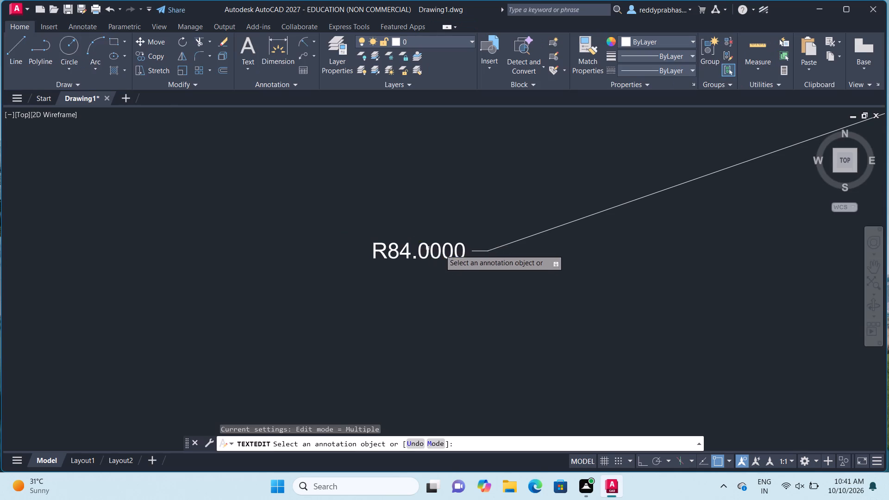
# Replace the long right arc's radius dimension text with R84 at a text height of 2.00.
pyautogui.doubleClick(444, 250)
pyautogui.press('Right')
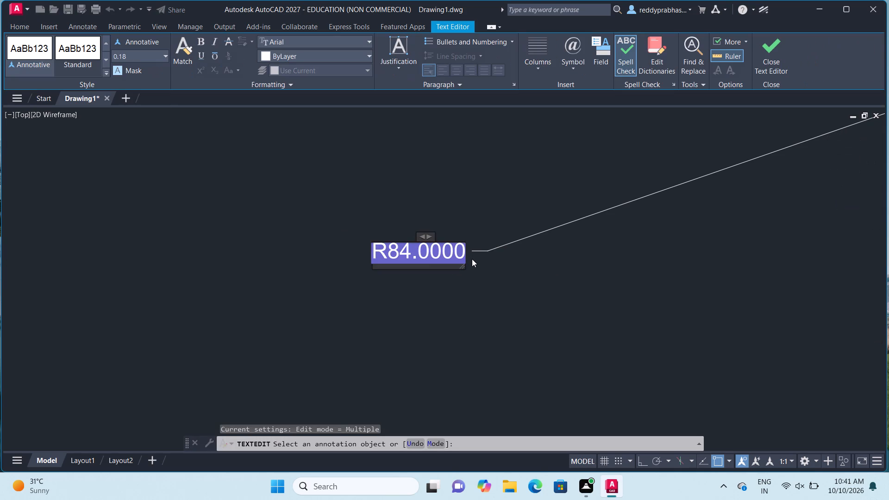
pyautogui.press('BackSpace')
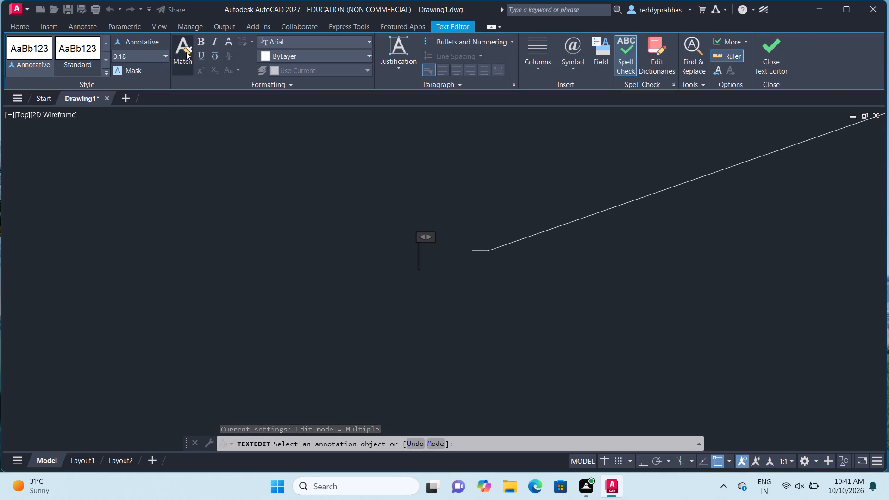
pyautogui.doubleClick(169, 58)
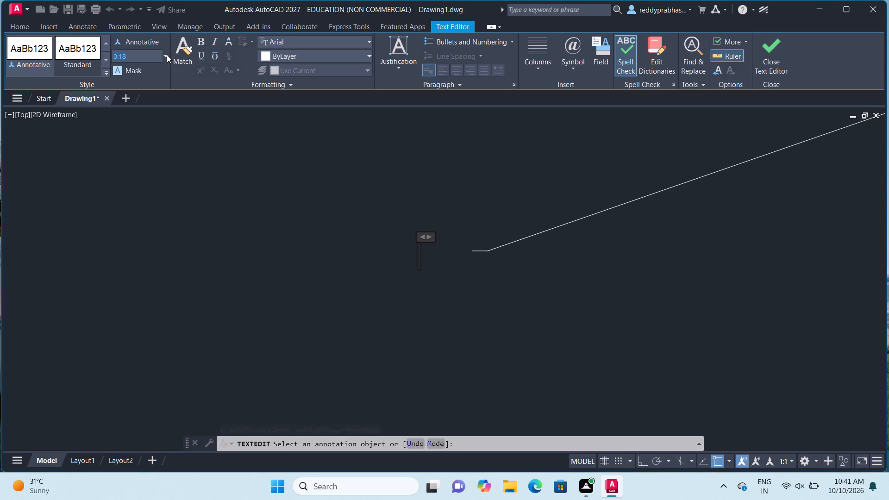
pyautogui.click(166, 55)
pyautogui.click(161, 68)
pyautogui.hotkey('shift', 'r')
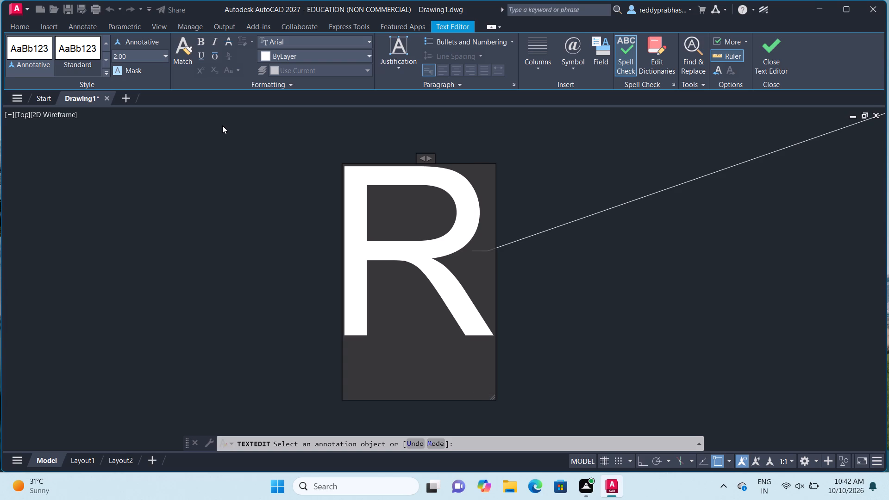
pyautogui.press('8')
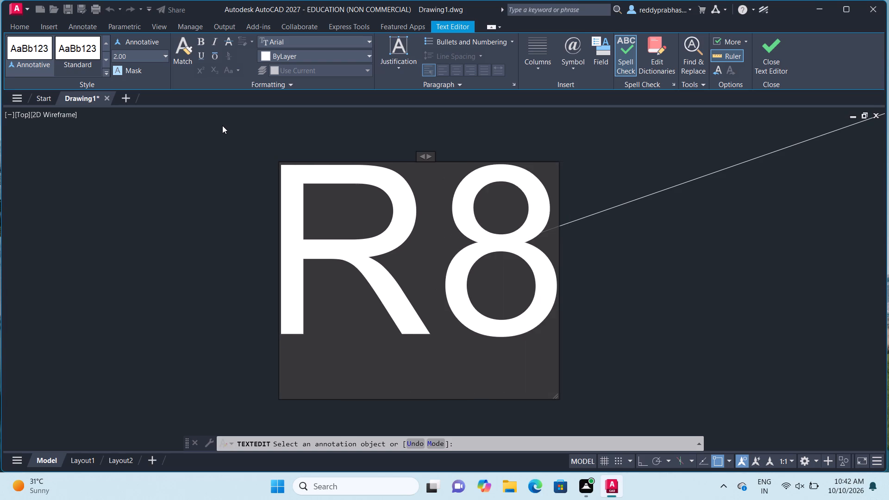
pyautogui.press('4')
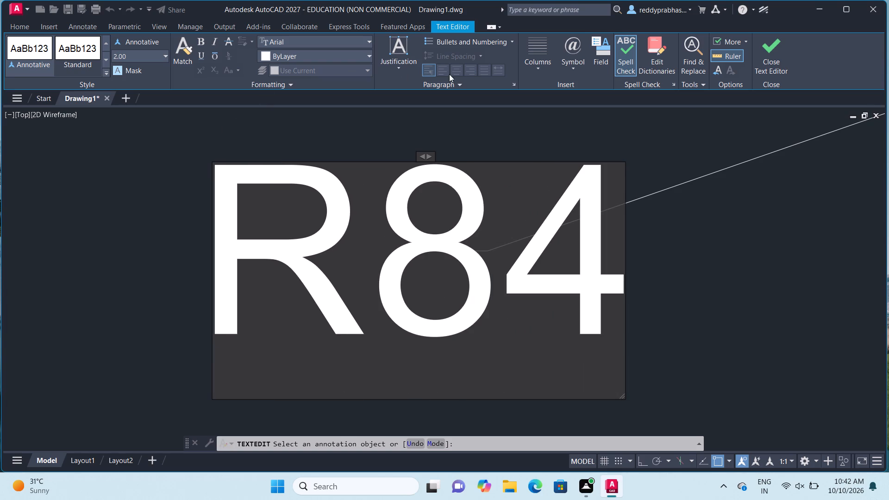
pyautogui.click(777, 43)
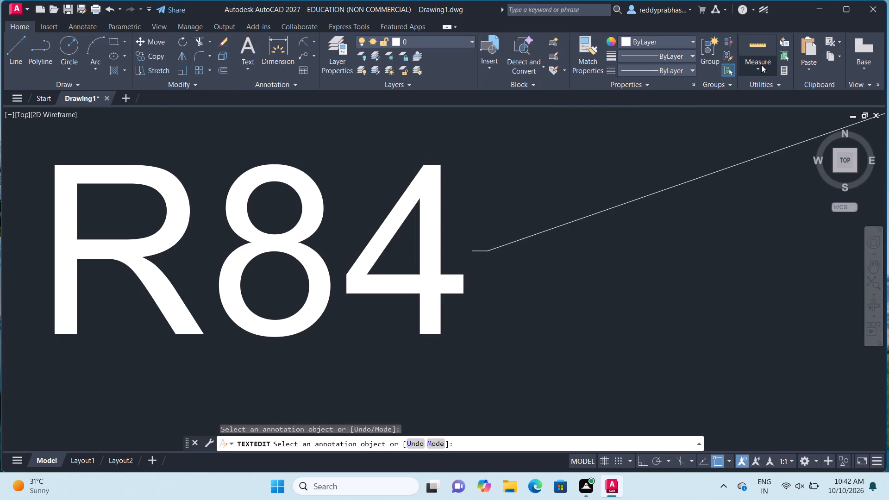
pyautogui.scroll(-4, 535, 294)
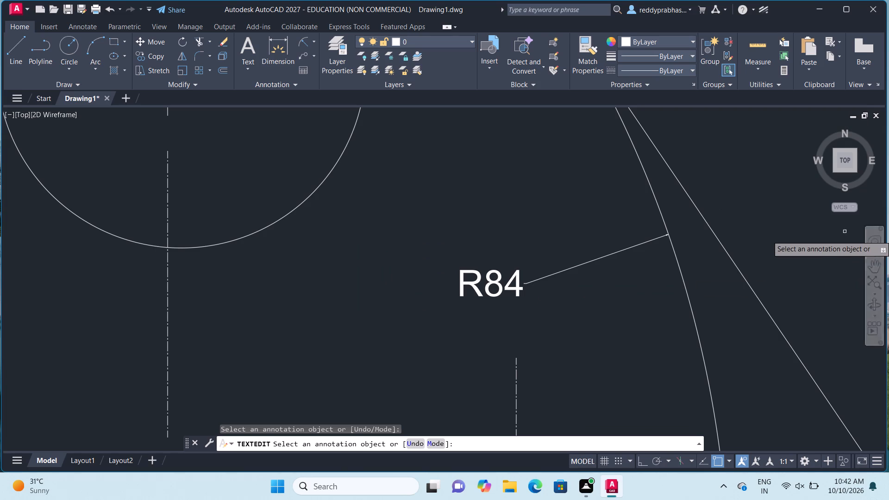
pyautogui.click(873, 267)
pyautogui.press('Escape')
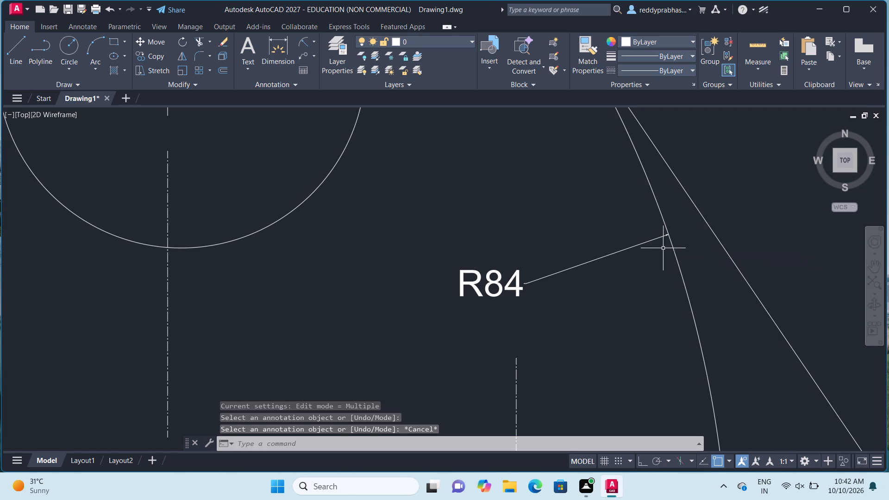
# Add a radius dimension to the small concave arc below the long right arc, placing its text on the arc's open side.
pyautogui.click(878, 266)
pyautogui.scroll(-1, 559, 231)
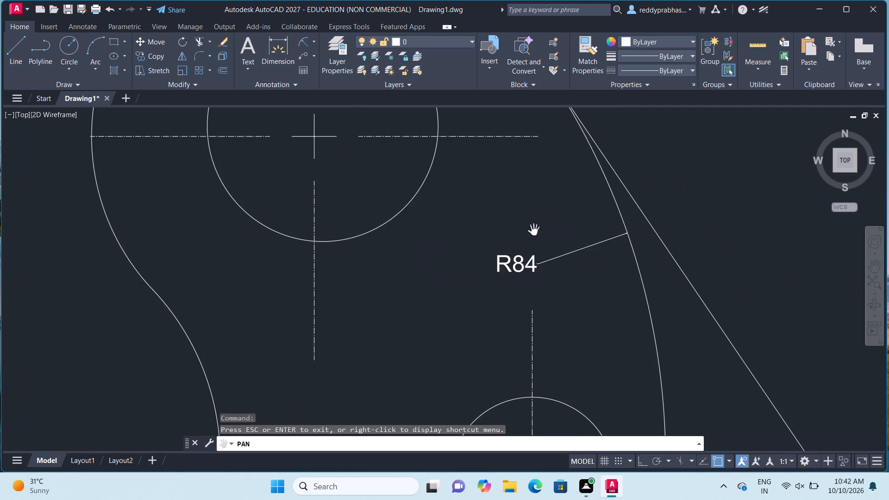
pyautogui.scroll(-3, 463, 228)
pyautogui.scroll(2, 508, 219)
pyautogui.scroll(-1, 492, 225)
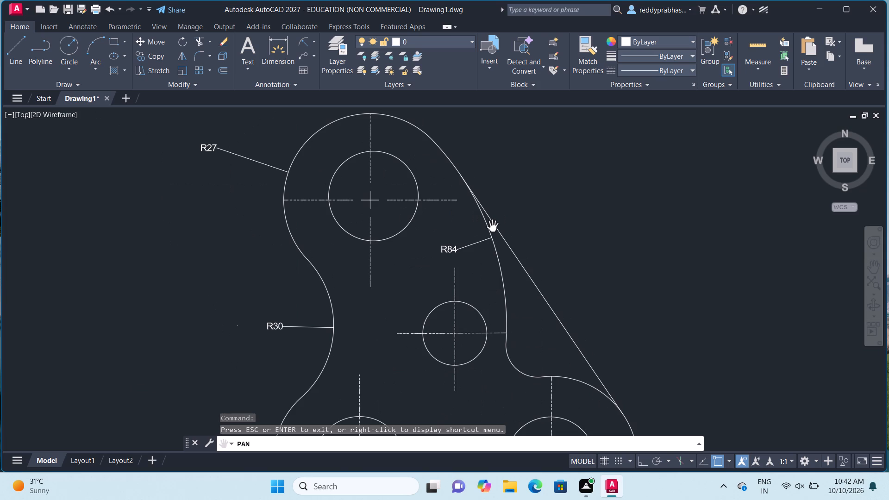
pyautogui.press('Escape')
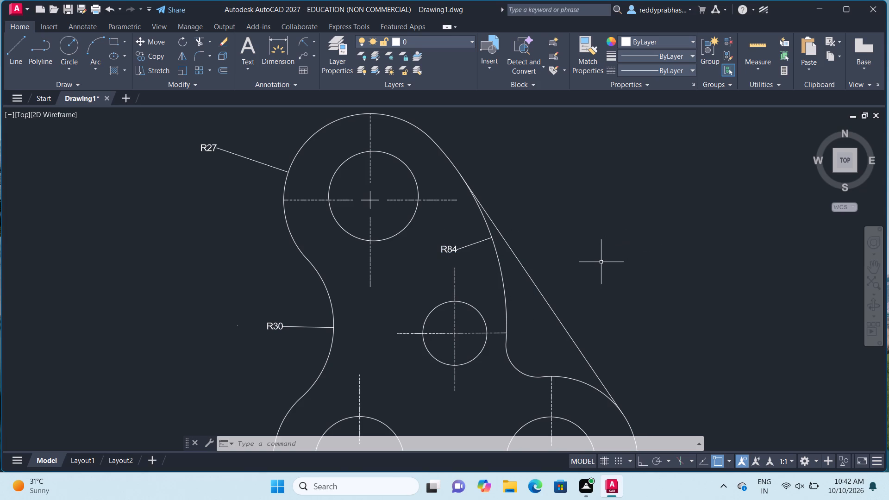
pyautogui.scroll(-2, 598, 245)
pyautogui.scroll(2, 598, 245)
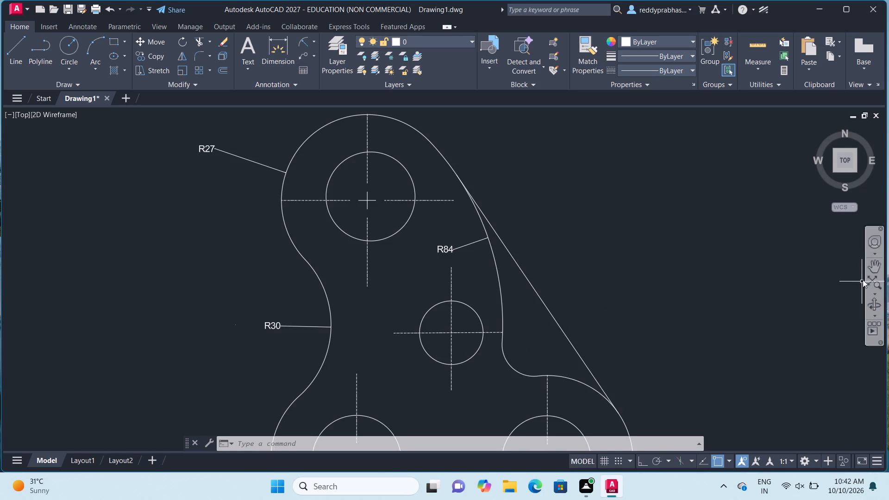
pyautogui.press('Escape')
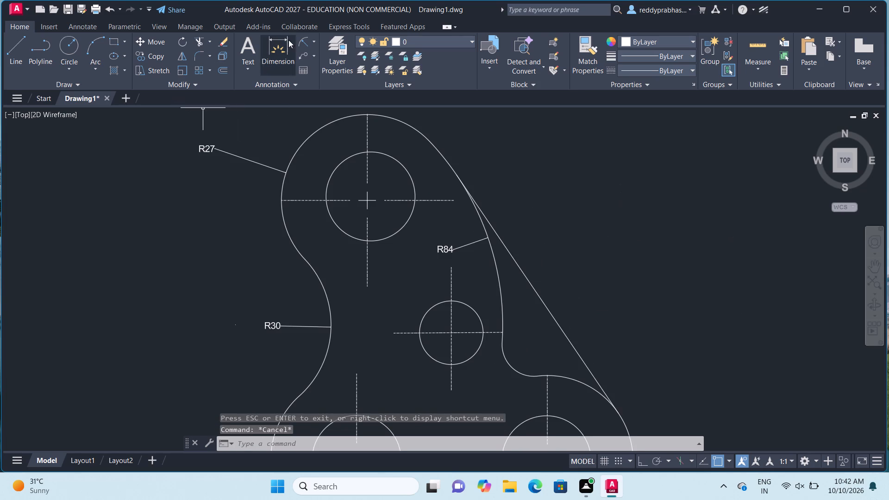
pyautogui.click(313, 40)
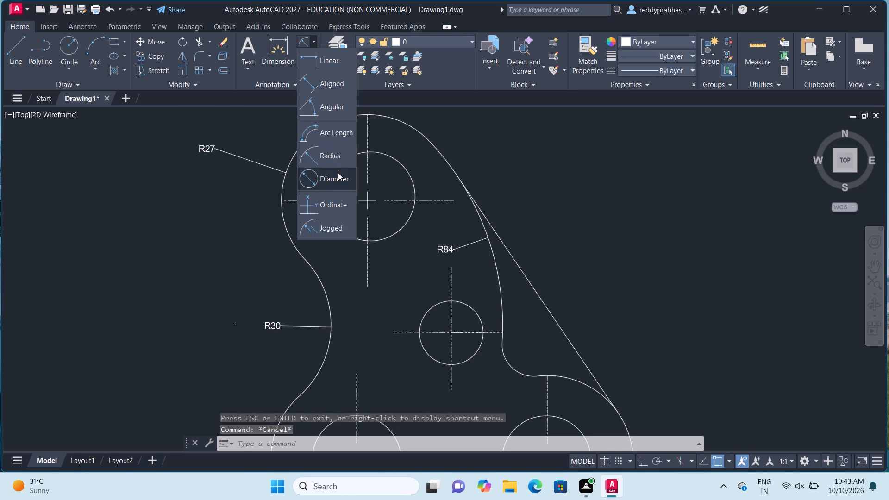
pyautogui.click(337, 158)
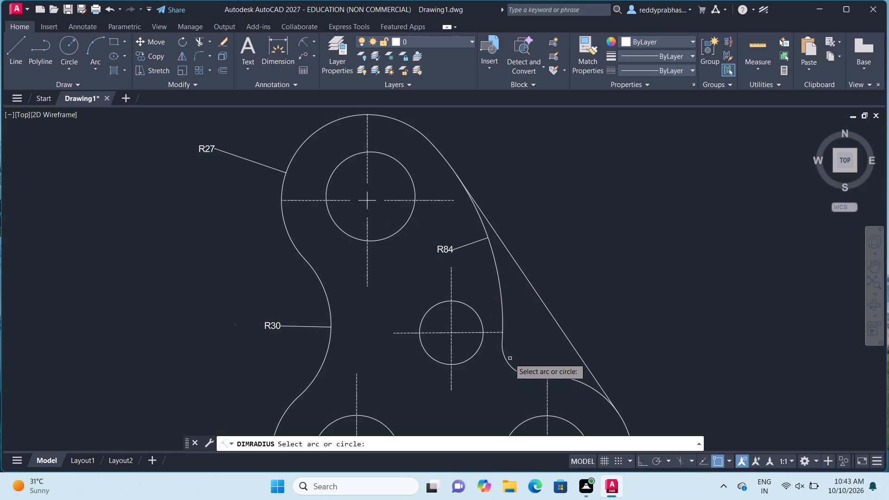
pyautogui.click(508, 361)
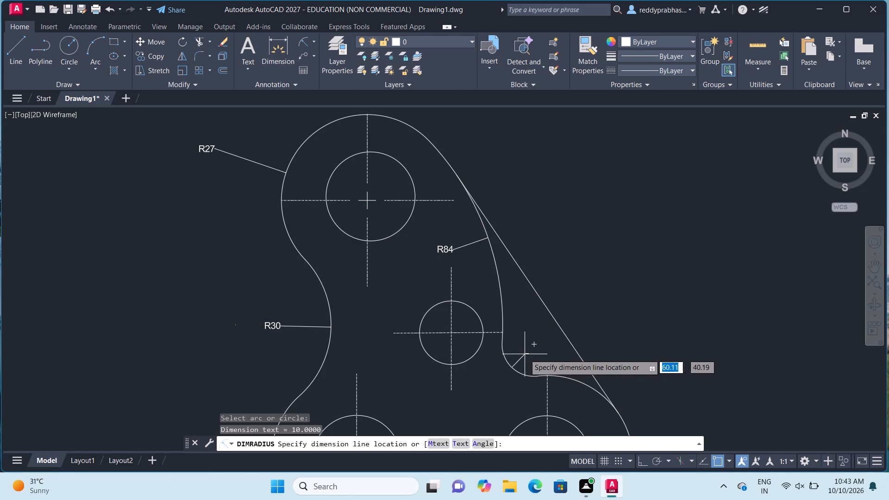
pyautogui.click(525, 354)
pyautogui.press('Escape')
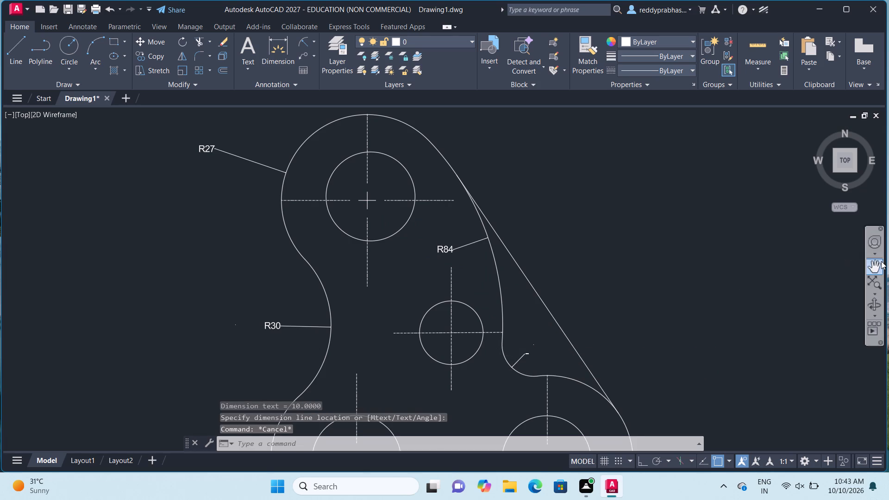
# Replace the small right concave arc's radius dimension text with R10 at a text height of 2.00.
pyautogui.click(881, 261)
pyautogui.moveTo(621, 369); pyautogui.dragTo(613, 337)
pyautogui.scroll(2, 560, 331)
pyautogui.moveTo(513, 329); pyautogui.dragTo(516, 316)
pyautogui.scroll(3, 514, 305)
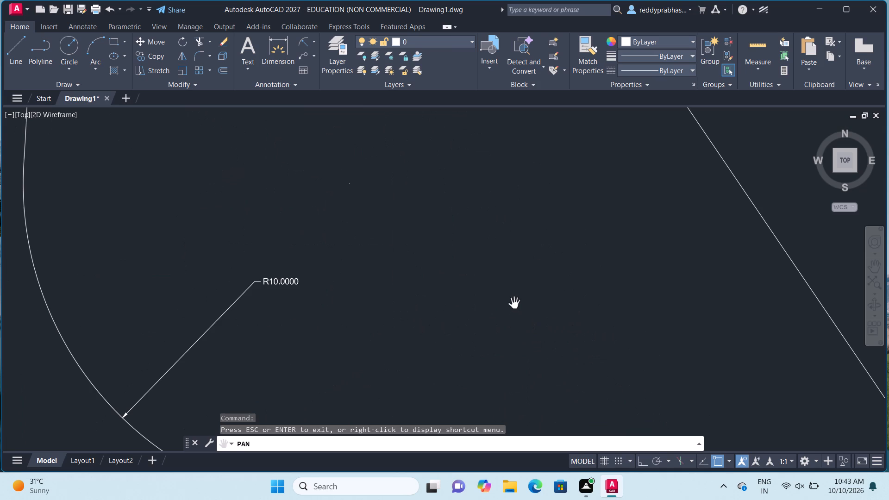
pyautogui.scroll(3, 366, 301)
pyautogui.moveTo(270, 294); pyautogui.dragTo(603, 306)
pyautogui.scroll(2, 557, 303)
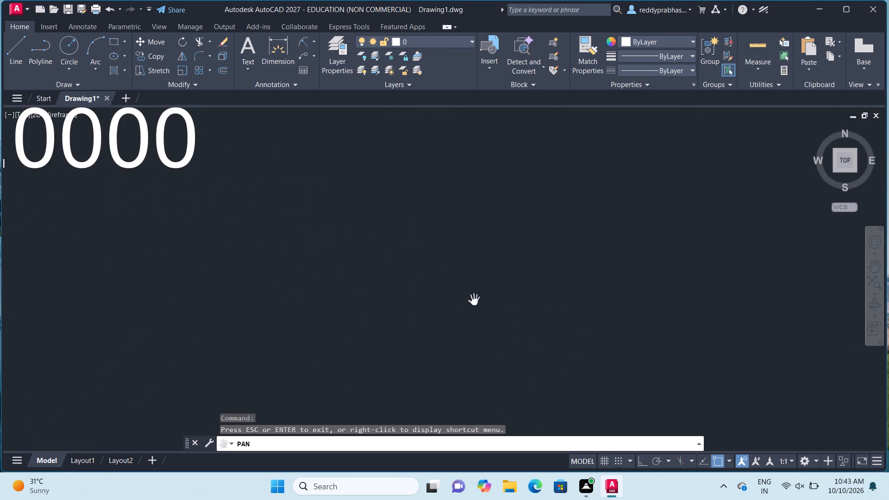
pyautogui.moveTo(382, 291); pyautogui.dragTo(757, 367)
pyautogui.press('Escape')
pyautogui.doubleClick(404, 232)
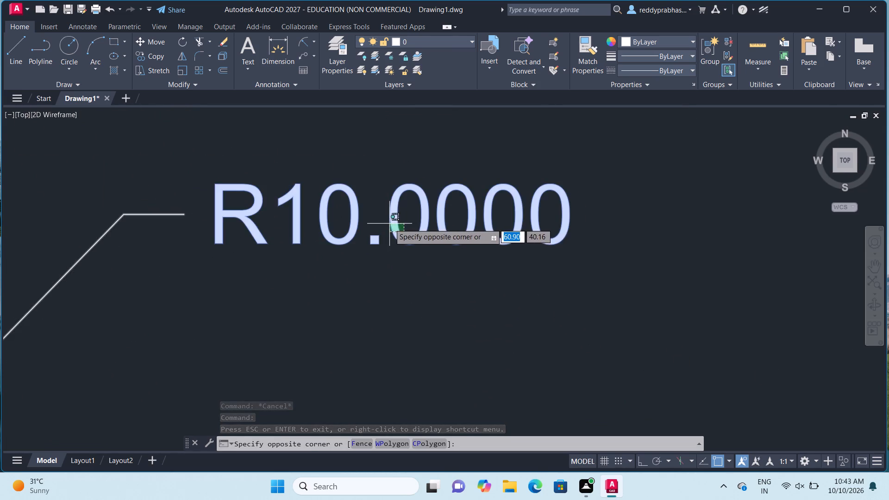
pyautogui.doubleClick(389, 224)
pyautogui.press('Right')
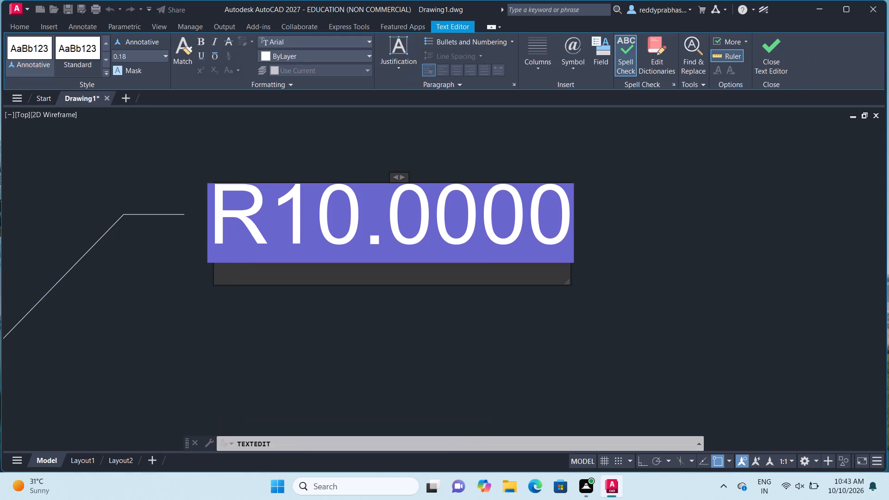
pyautogui.press('BackSpace')
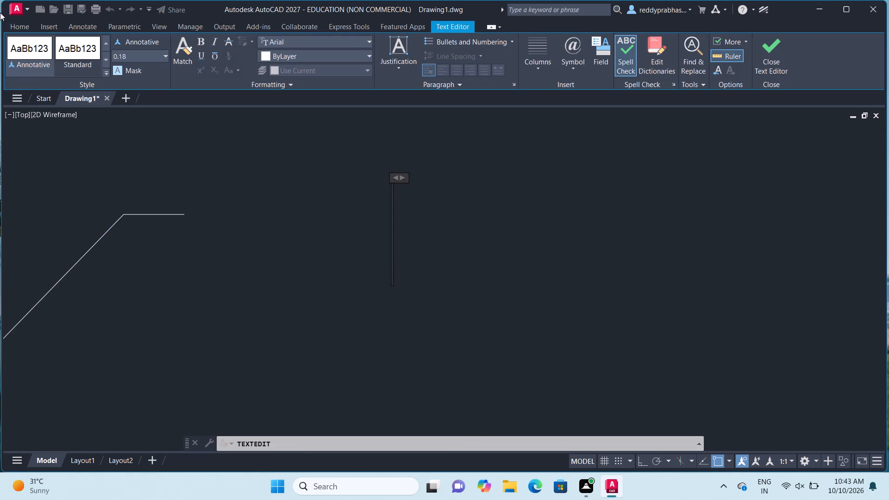
pyautogui.click(166, 58)
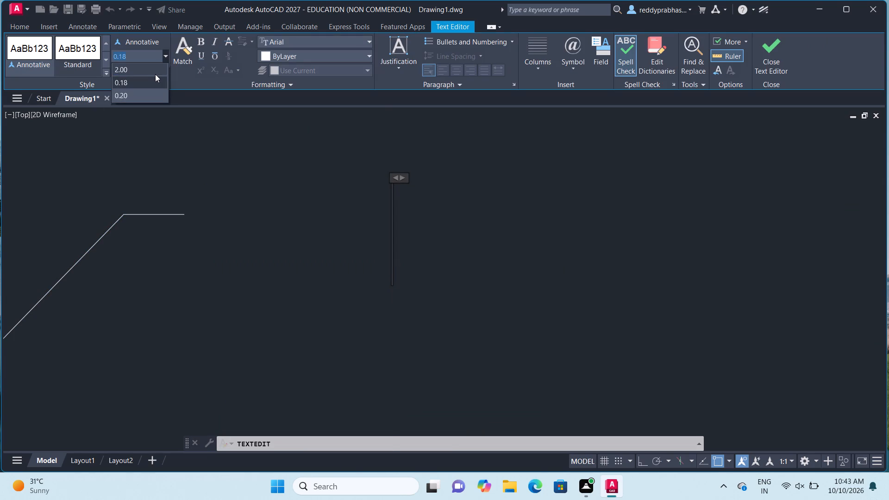
pyautogui.click(155, 74)
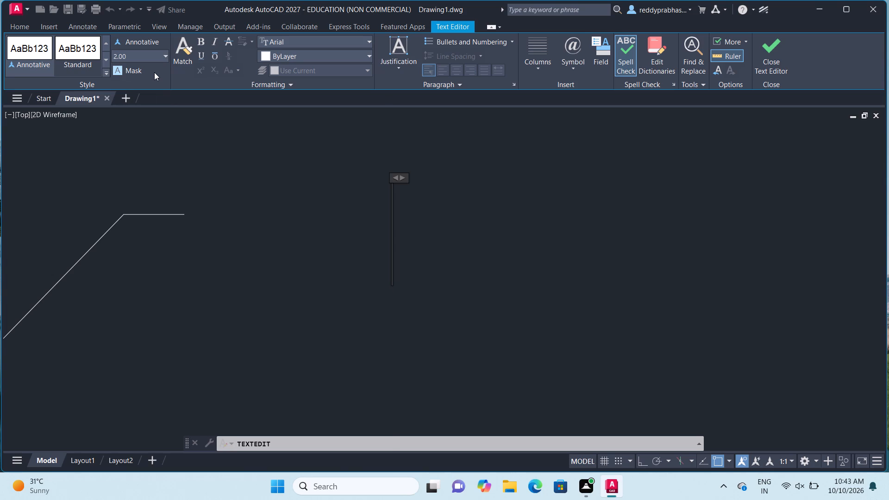
pyautogui.hotkey('shift', 'r')
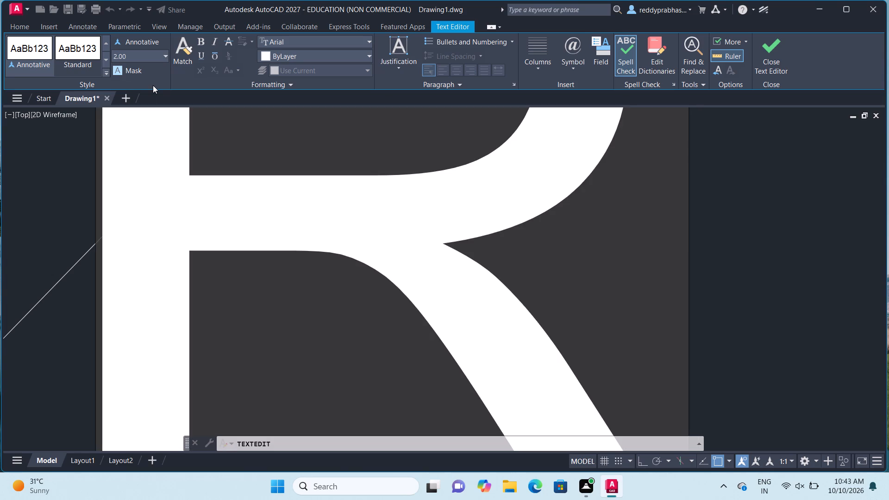
pyautogui.press('1')
pyautogui.press('0')
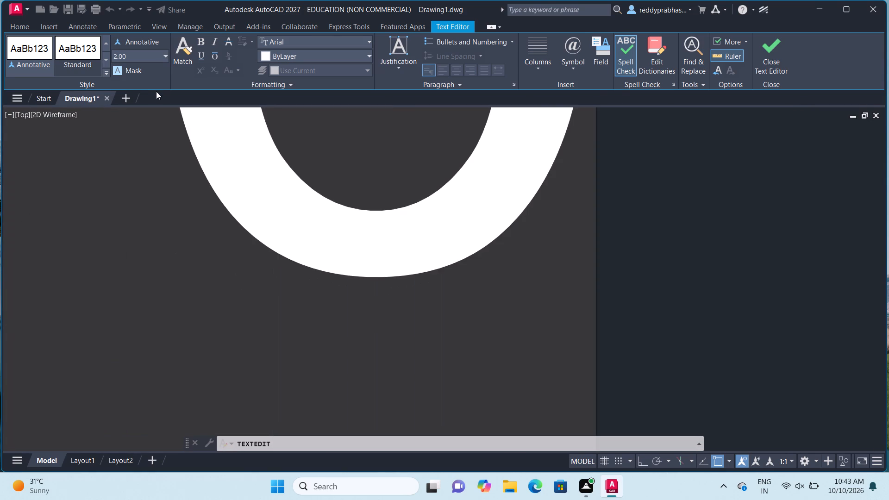
pyautogui.click(781, 57)
# Add a diameter dimension to the bracket's top hole, placing its text outside the outline on the upper right.
pyautogui.scroll(-6, 647, 212)
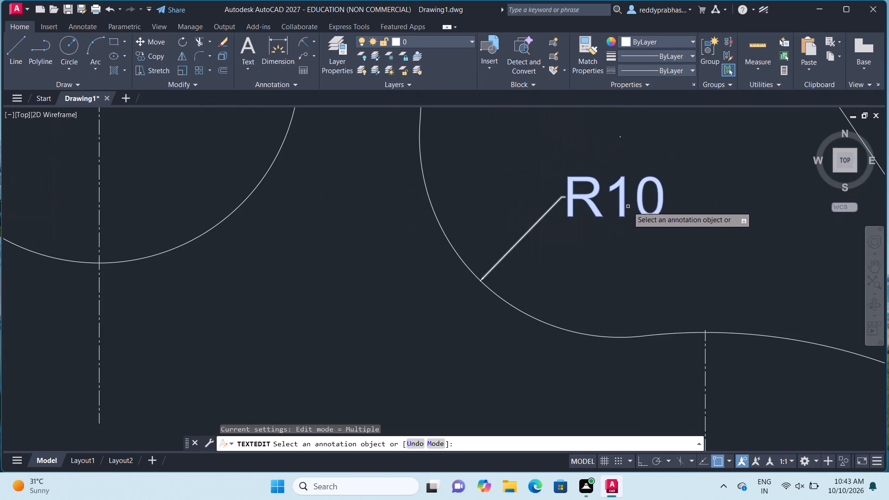
pyautogui.scroll(-2, 619, 212)
pyautogui.scroll(-3, 515, 216)
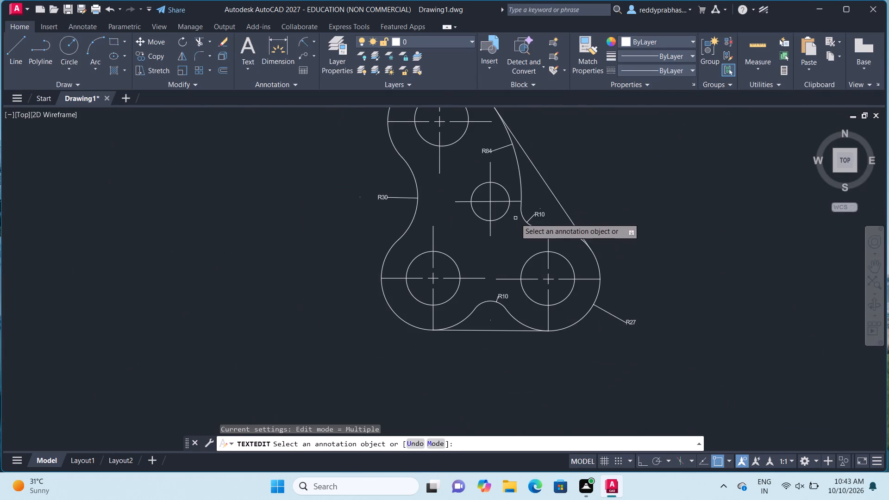
pyautogui.click(876, 266)
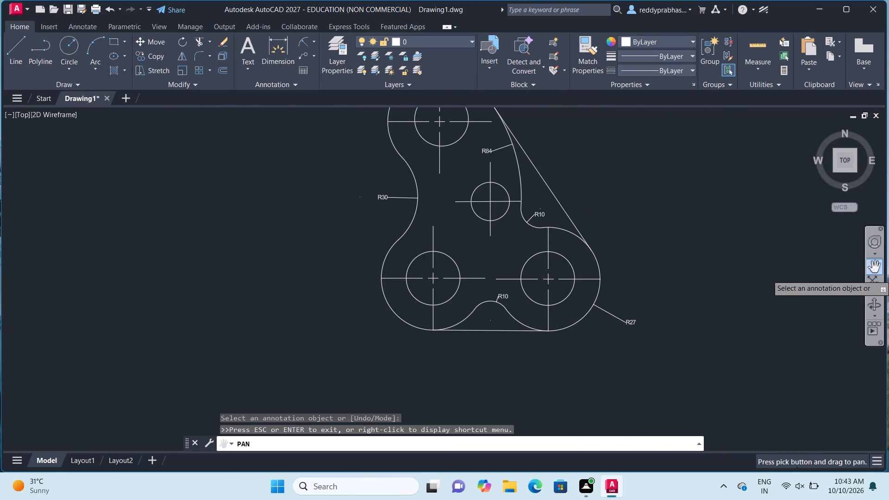
pyautogui.moveTo(779, 255); pyautogui.dragTo(732, 323)
pyautogui.press('Escape')
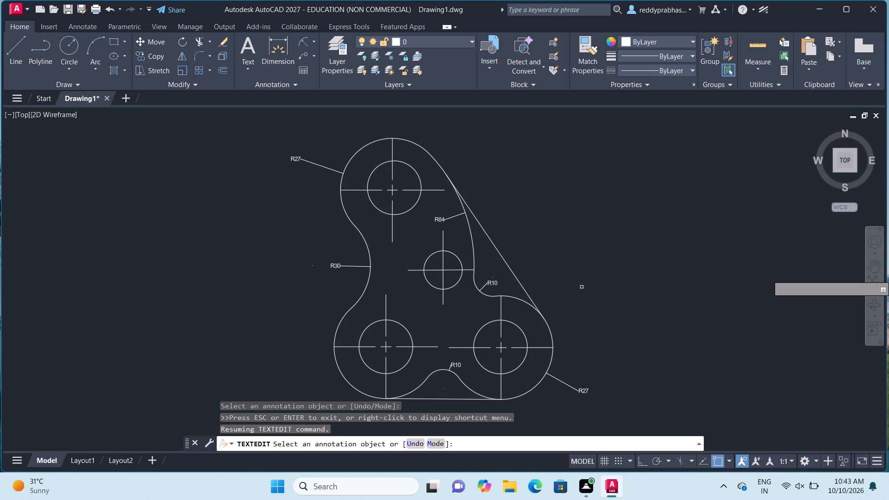
pyautogui.click(314, 38)
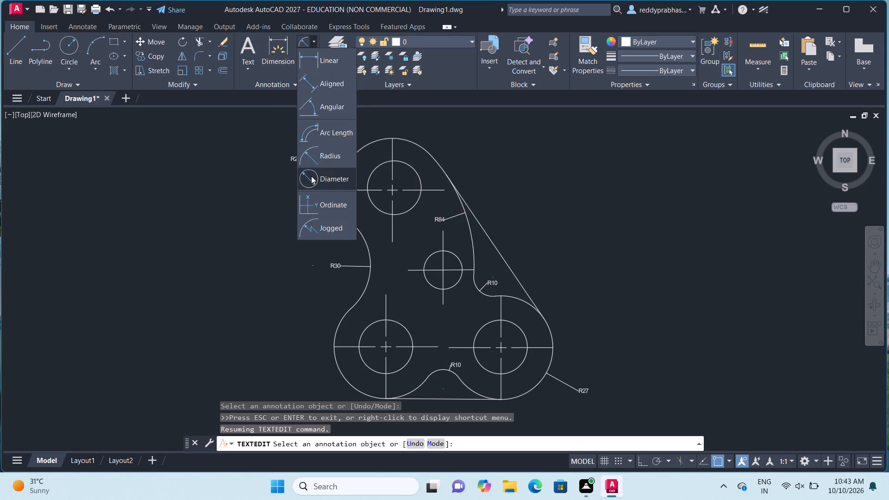
pyautogui.click(311, 176)
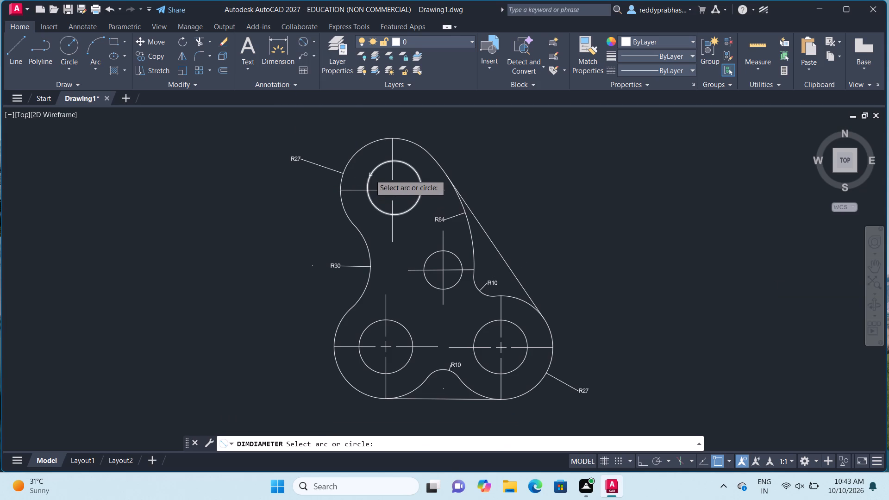
pyautogui.click(370, 175)
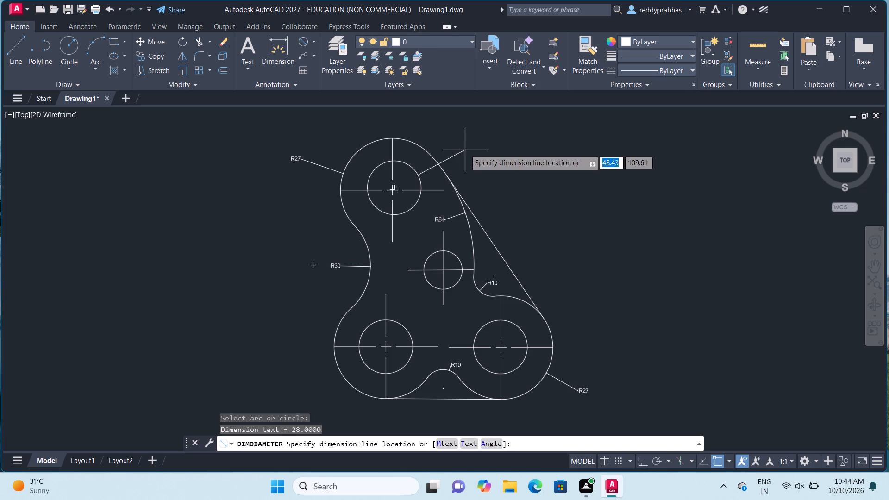
pyautogui.click(466, 149)
pyautogui.press('Escape')
# Replace the top hole's diameter dimension text with Ø28 at a text height of 2.00, using the Diameter symbol.
pyautogui.scroll(2, 487, 163)
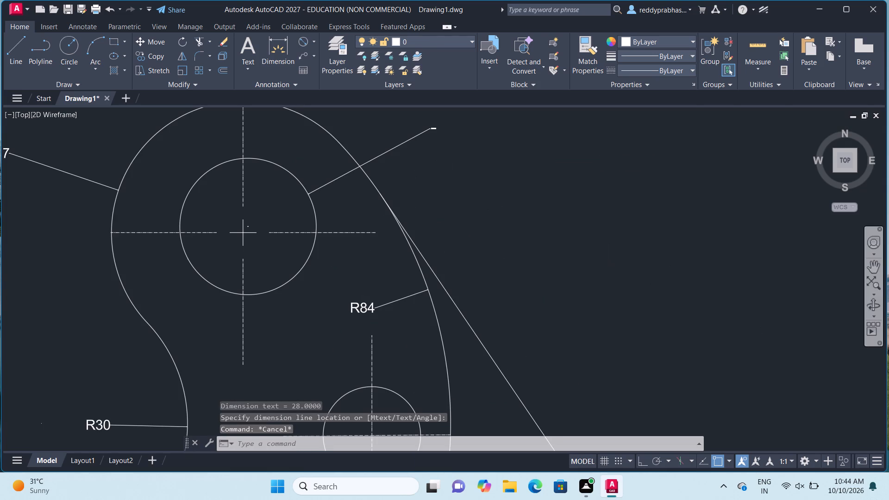
pyautogui.moveTo(871, 271); pyautogui.dragTo(825, 257)
pyautogui.moveTo(479, 188); pyautogui.dragTo(482, 209)
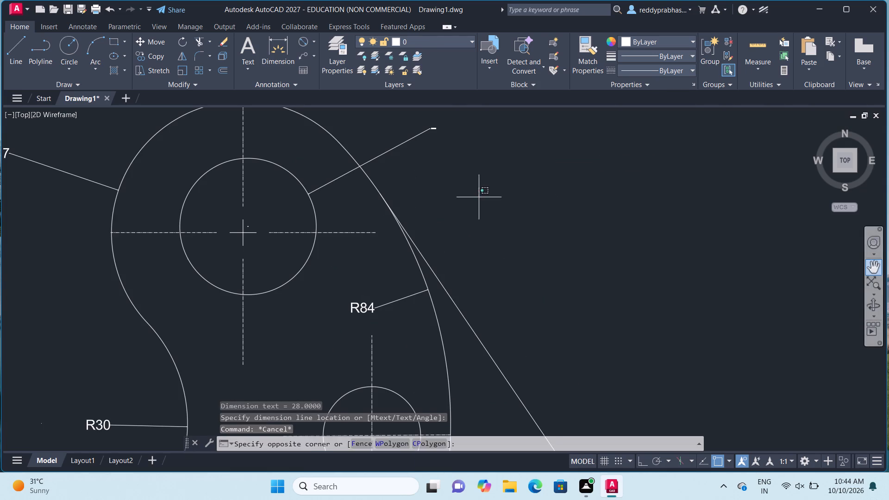
pyautogui.moveTo(482, 209); pyautogui.dragTo(497, 270)
pyautogui.press('Escape')
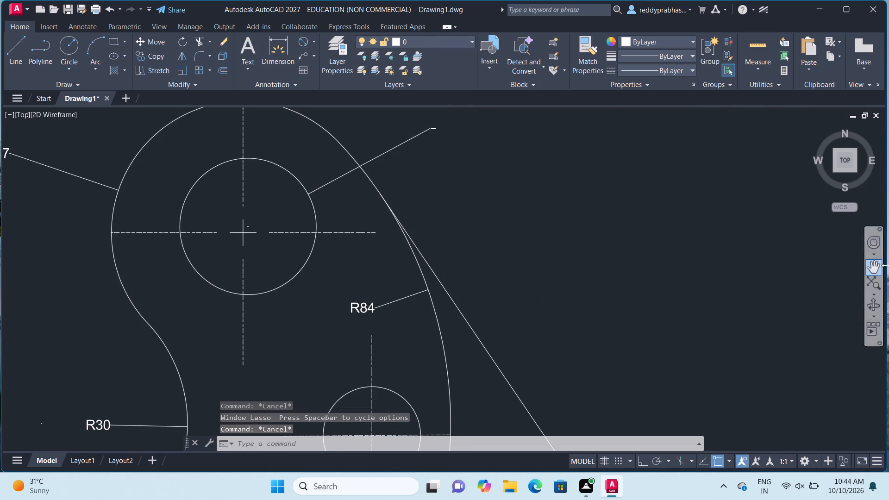
pyautogui.click(875, 269)
pyautogui.moveTo(453, 175); pyautogui.dragTo(452, 175)
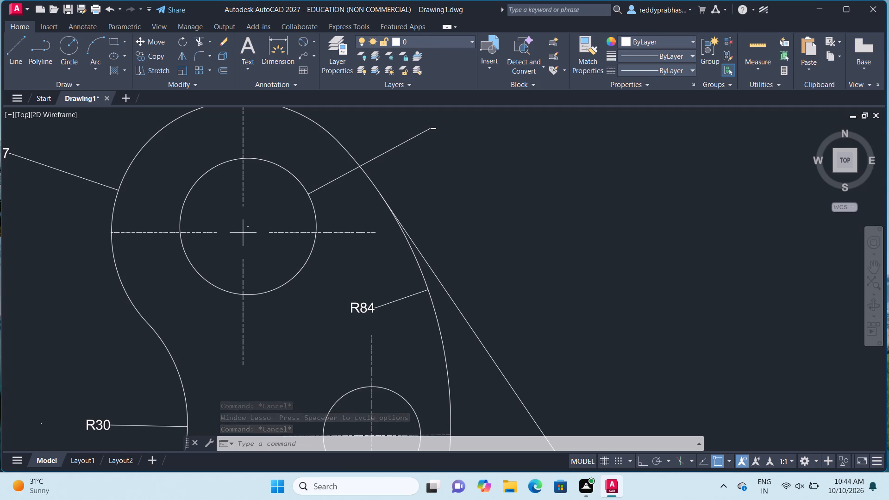
pyautogui.moveTo(452, 175); pyautogui.dragTo(468, 257)
pyautogui.press('Escape')
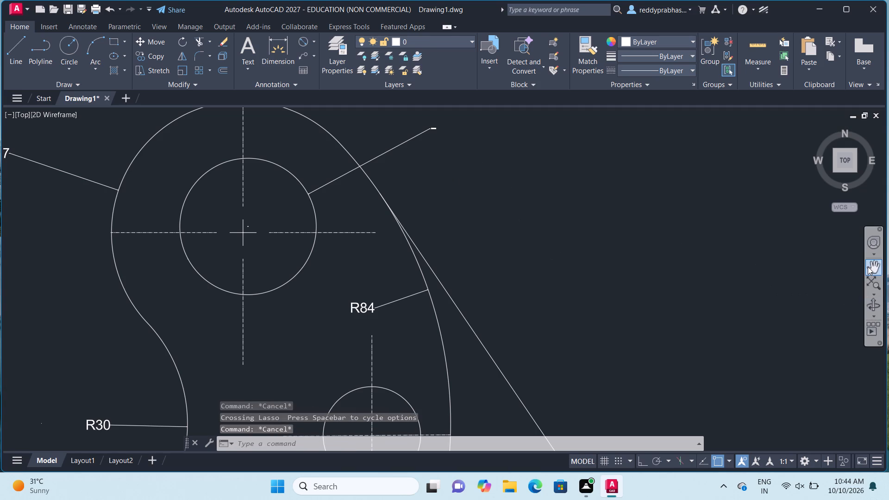
pyautogui.click(868, 267)
pyautogui.moveTo(284, 137); pyautogui.dragTo(300, 175)
pyautogui.press('Escape')
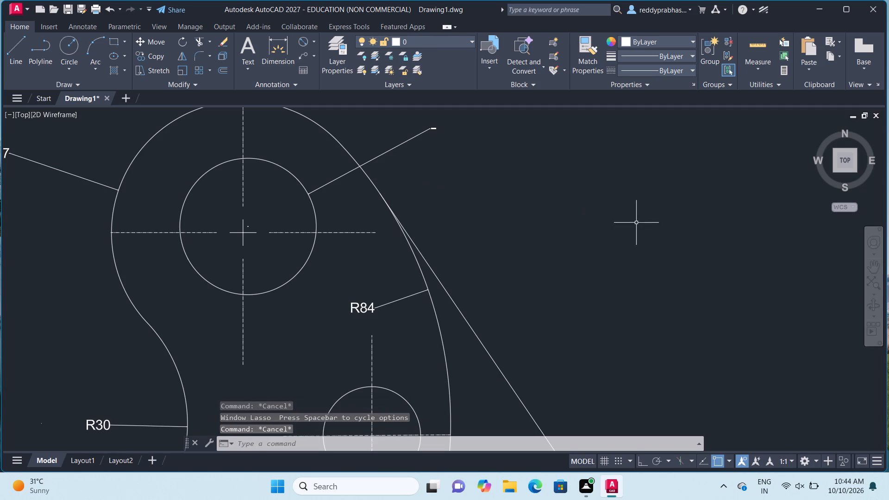
pyautogui.click(878, 266)
pyautogui.moveTo(454, 180); pyautogui.dragTo(469, 304)
pyautogui.scroll(3, 465, 283)
pyautogui.moveTo(383, 254); pyautogui.dragTo(394, 287)
pyautogui.scroll(2, 405, 277)
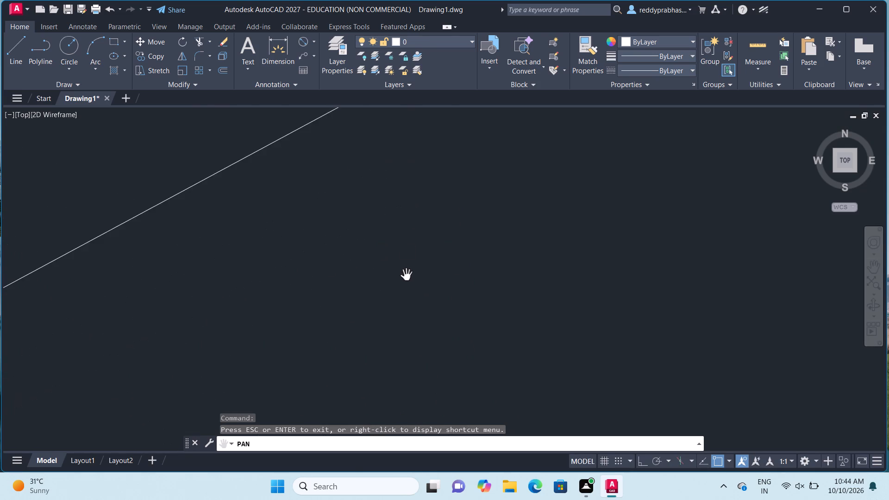
pyautogui.moveTo(408, 245); pyautogui.dragTo(420, 374)
pyautogui.scroll(2, 426, 287)
pyautogui.moveTo(426, 285); pyautogui.dragTo(431, 373)
pyautogui.press('Escape')
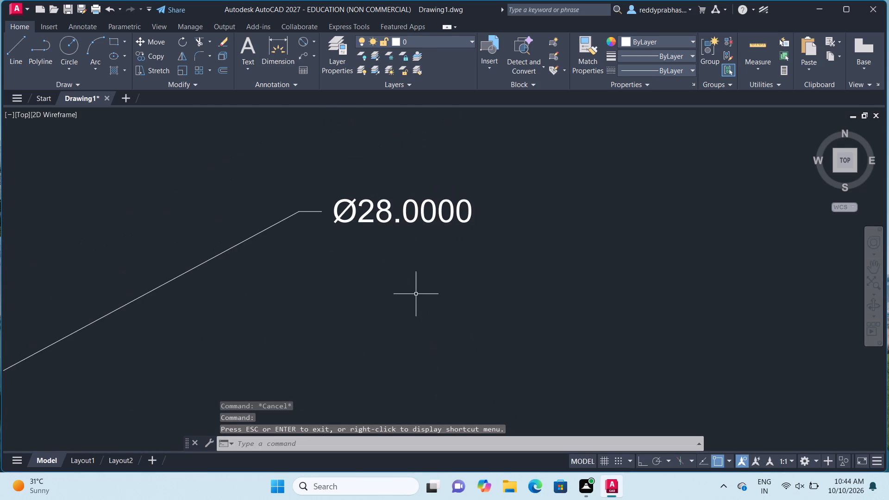
pyautogui.tripleClick(375, 217)
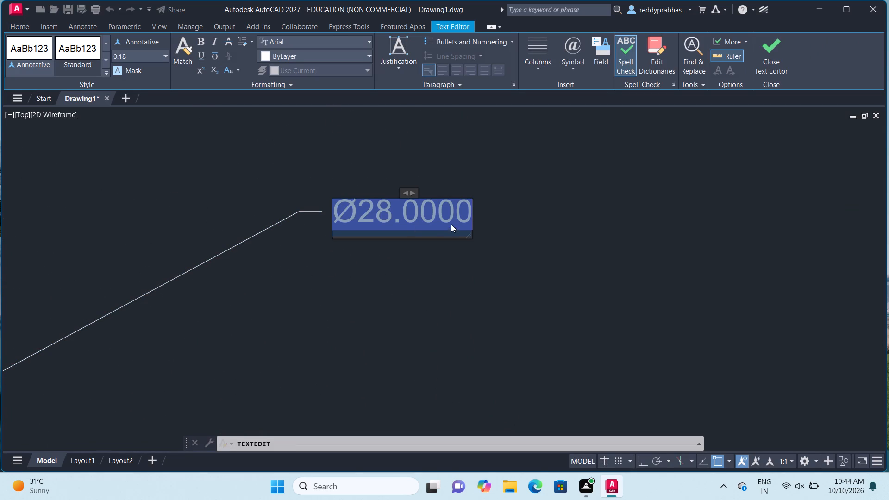
pyautogui.press('Right')
pyautogui.press('BackSpace')
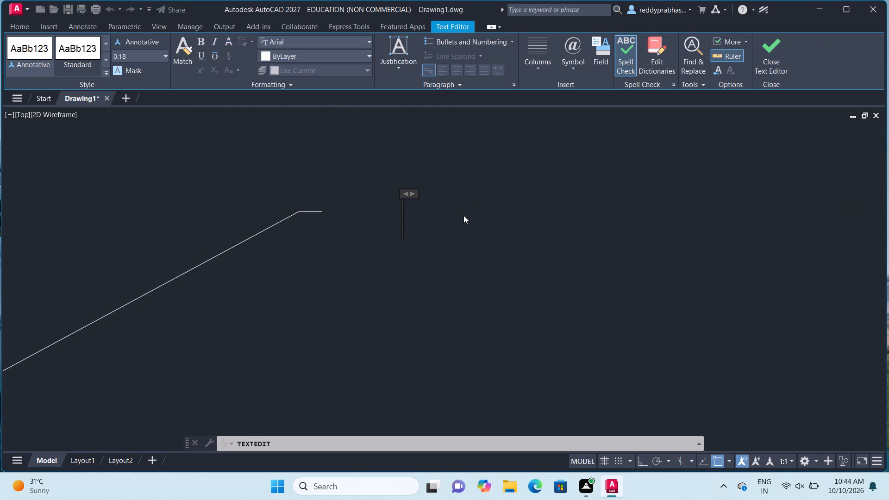
pyautogui.click(168, 55)
pyautogui.click(155, 67)
pyautogui.click(570, 68)
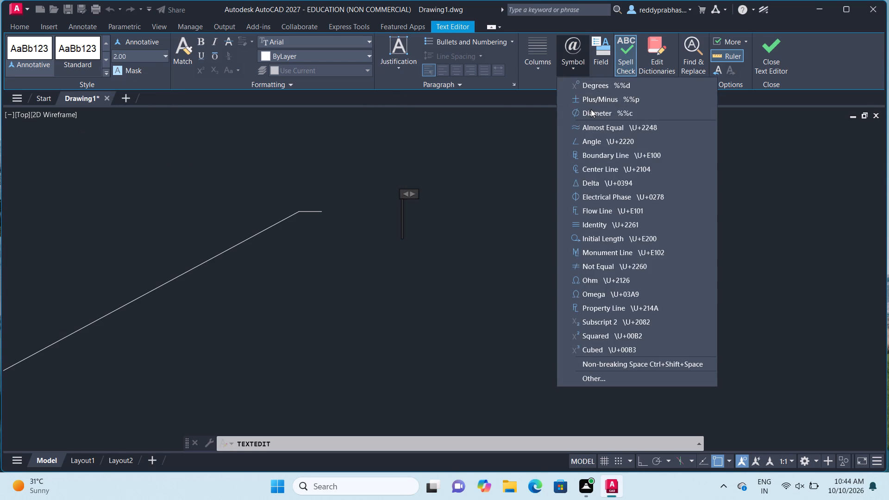
pyautogui.click(591, 109)
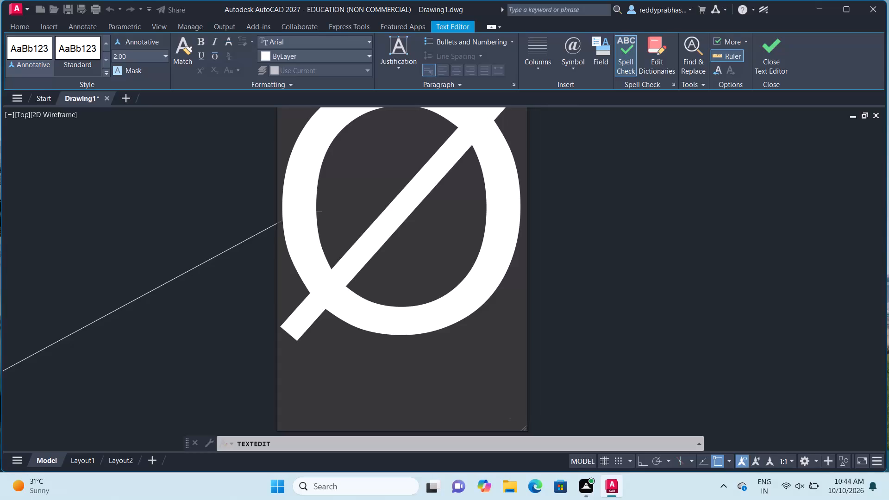
pyautogui.write('28')
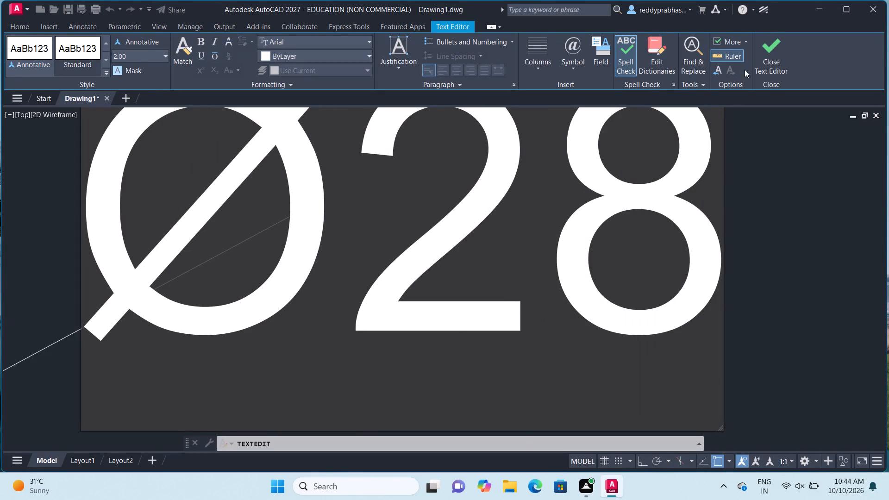
pyautogui.click(774, 58)
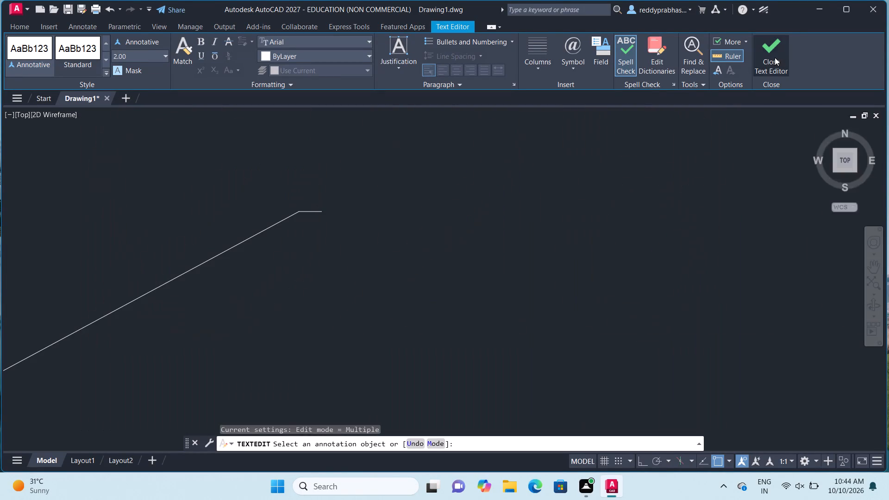
# Erase the R10 radius dimension of the small concave arc below the long right R84 arc.
pyautogui.scroll(-4, 627, 219)
pyautogui.scroll(-5, 576, 219)
pyautogui.click(883, 266)
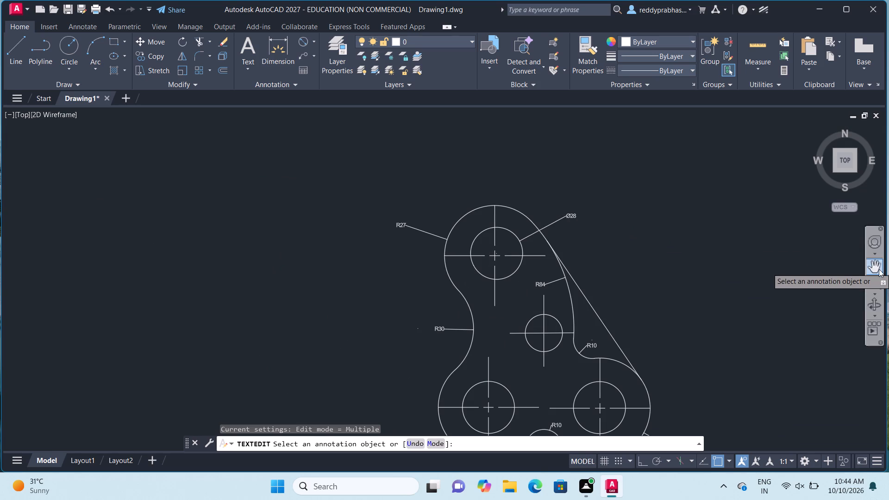
pyautogui.click(881, 268)
pyautogui.moveTo(787, 270); pyautogui.dragTo(691, 204)
pyautogui.press('Escape')
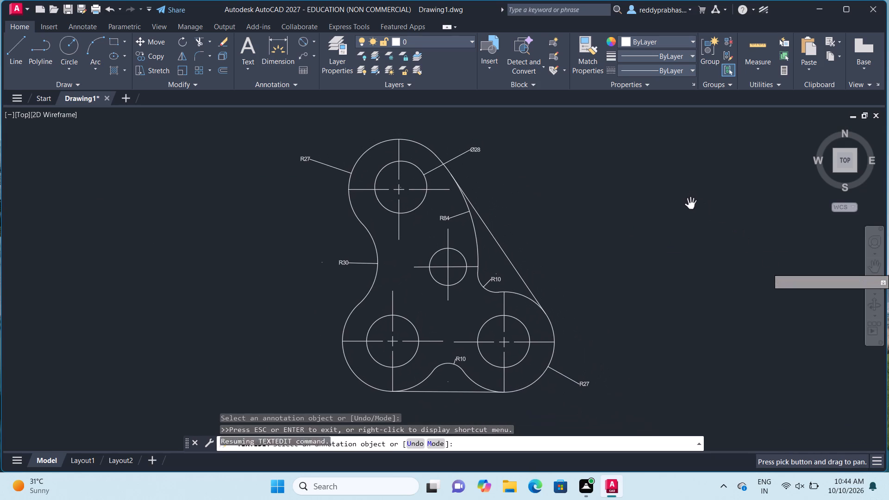
pyautogui.scroll(1, 537, 238)
pyautogui.scroll(3, 502, 278)
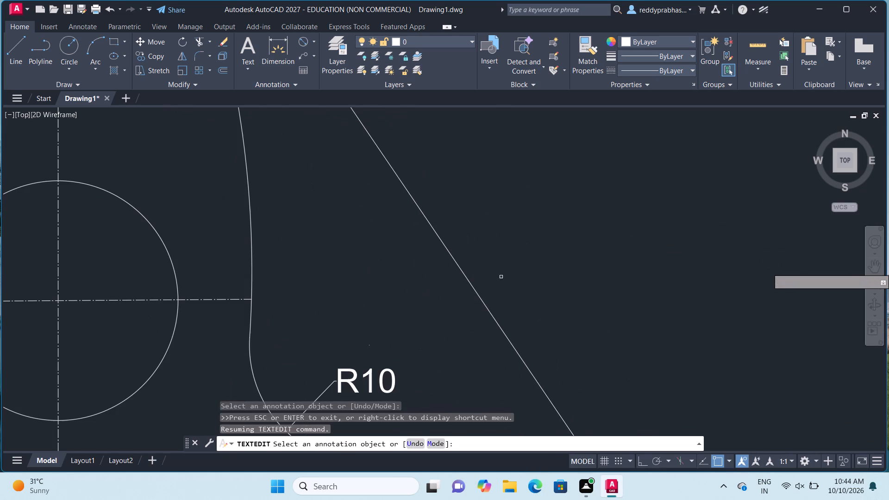
pyautogui.moveTo(344, 348); pyautogui.dragTo(380, 289)
pyautogui.press('Escape')
pyautogui.scroll(2, 419, 313)
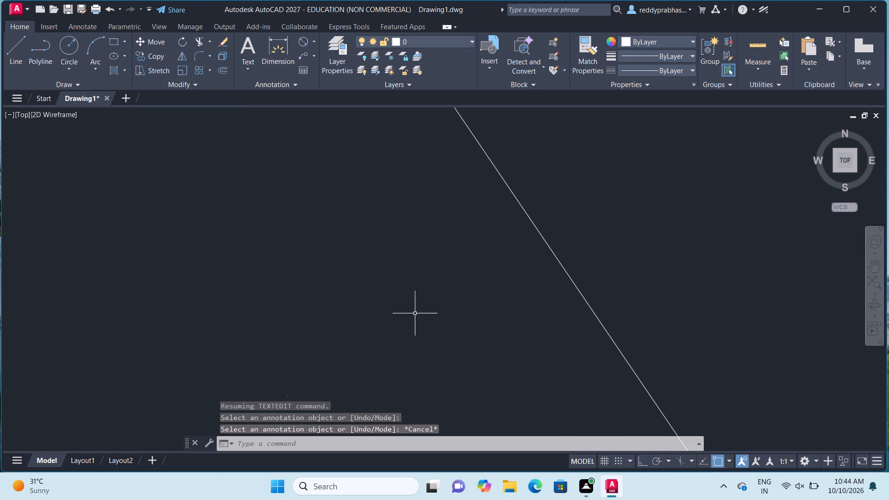
pyautogui.click(872, 265)
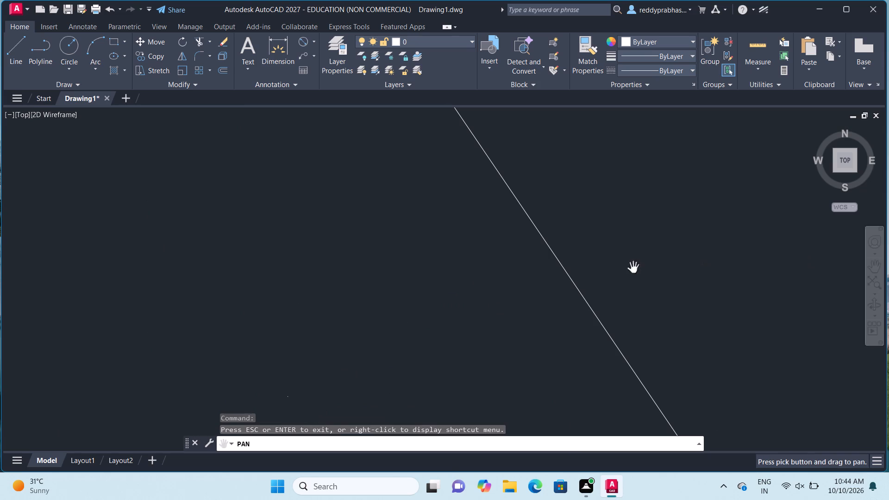
pyautogui.moveTo(448, 305); pyautogui.dragTo(639, 250)
pyautogui.scroll(4, 557, 291)
pyautogui.moveTo(442, 292); pyautogui.dragTo(503, 257)
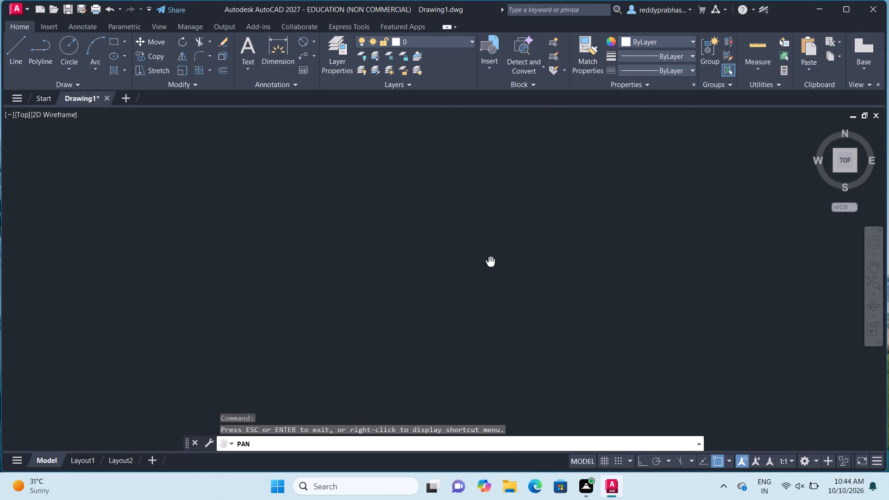
pyautogui.moveTo(503, 257); pyautogui.dragTo(656, 4)
pyautogui.press('Escape')
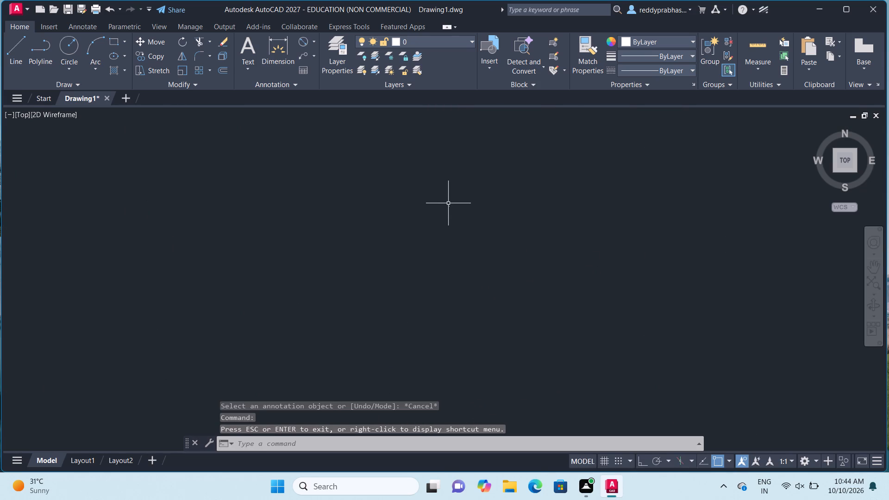
pyautogui.click(449, 206)
pyautogui.rightClick(447, 226)
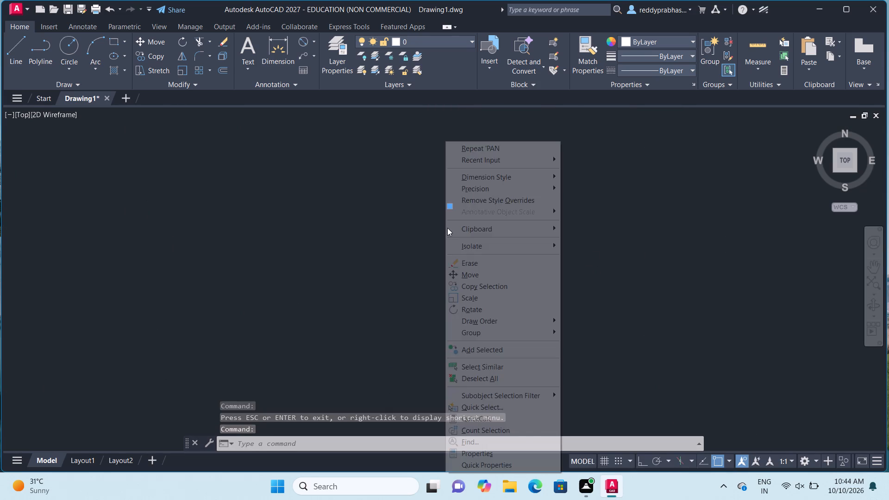
pyautogui.click(454, 263)
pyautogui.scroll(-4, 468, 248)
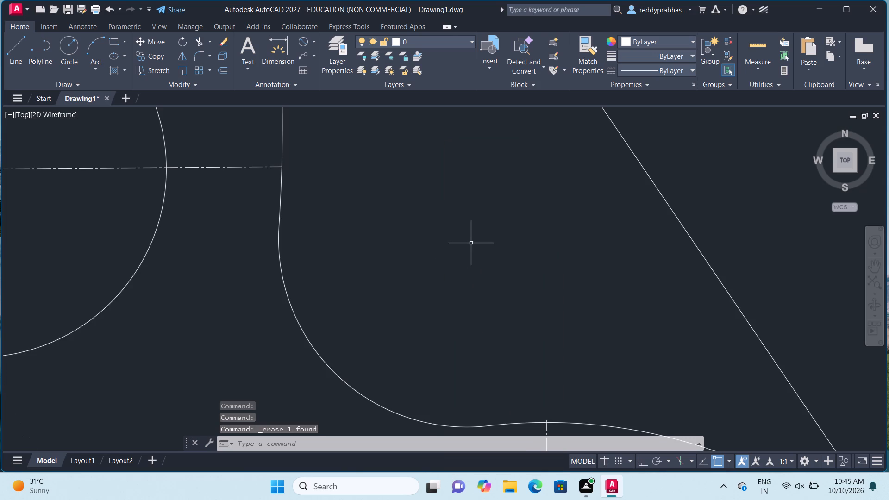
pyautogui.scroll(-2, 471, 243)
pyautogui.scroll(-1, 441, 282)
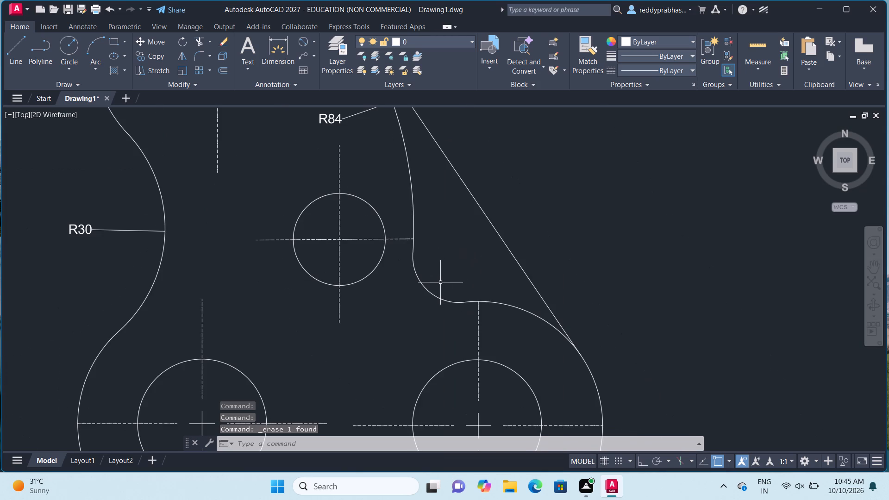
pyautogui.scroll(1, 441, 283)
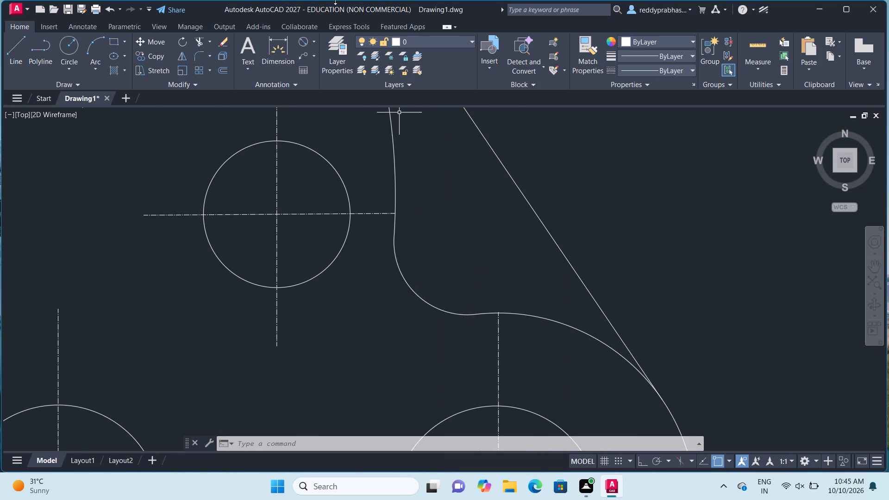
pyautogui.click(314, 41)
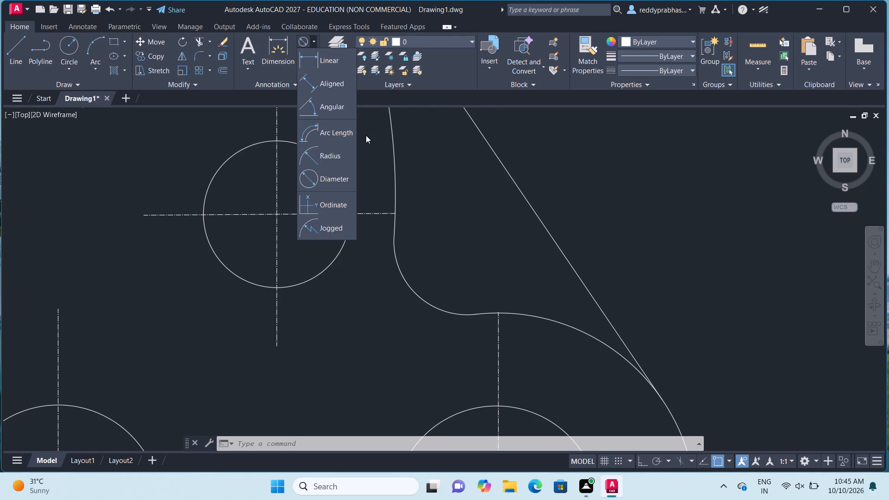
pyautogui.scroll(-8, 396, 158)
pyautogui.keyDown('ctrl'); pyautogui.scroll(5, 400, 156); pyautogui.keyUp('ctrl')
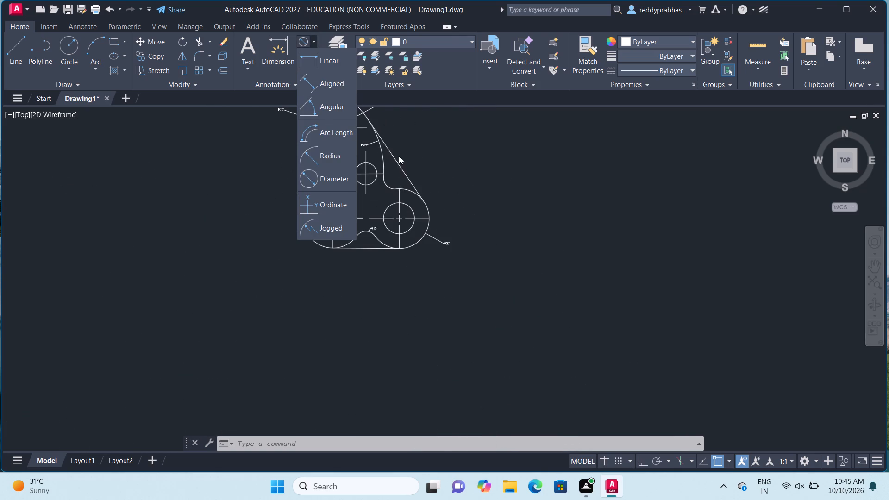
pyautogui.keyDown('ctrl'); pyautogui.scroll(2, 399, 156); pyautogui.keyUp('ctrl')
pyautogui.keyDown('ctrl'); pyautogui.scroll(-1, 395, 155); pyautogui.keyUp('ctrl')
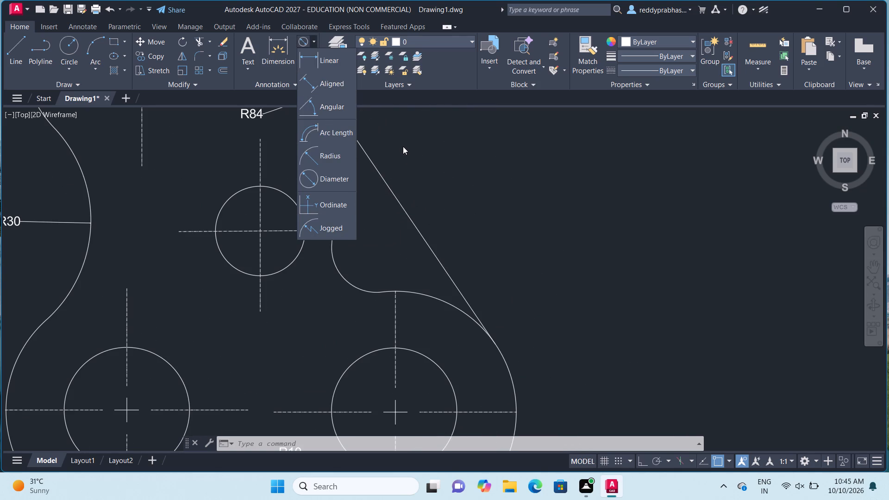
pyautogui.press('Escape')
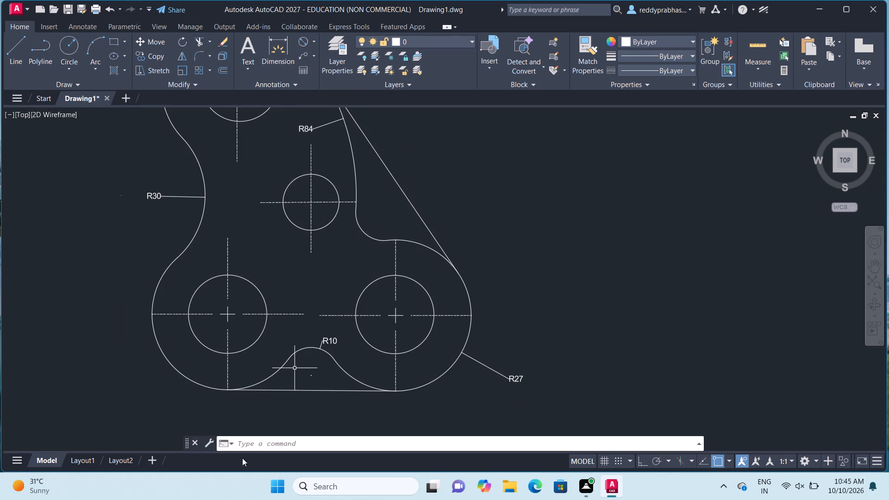
# Turn off the Center object snap mode in the drafting settings.
pyautogui.click(256, 445)
pyautogui.press('o')
pyautogui.press('s')
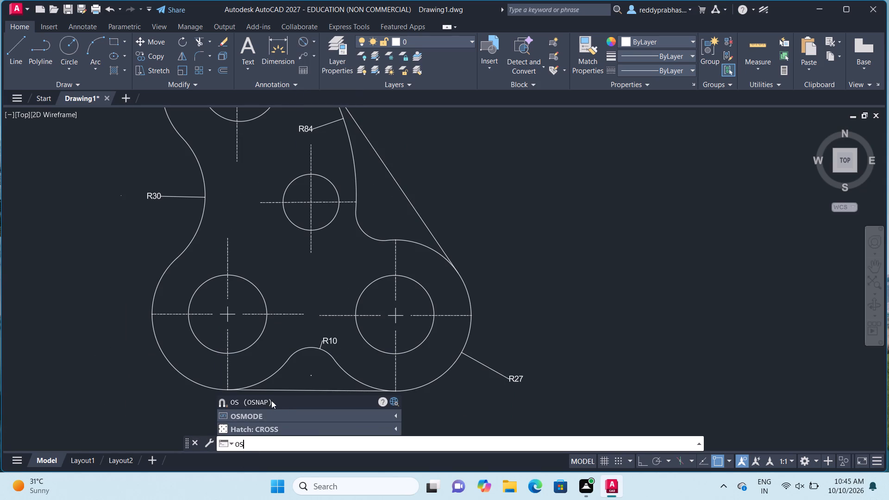
pyautogui.click(271, 400)
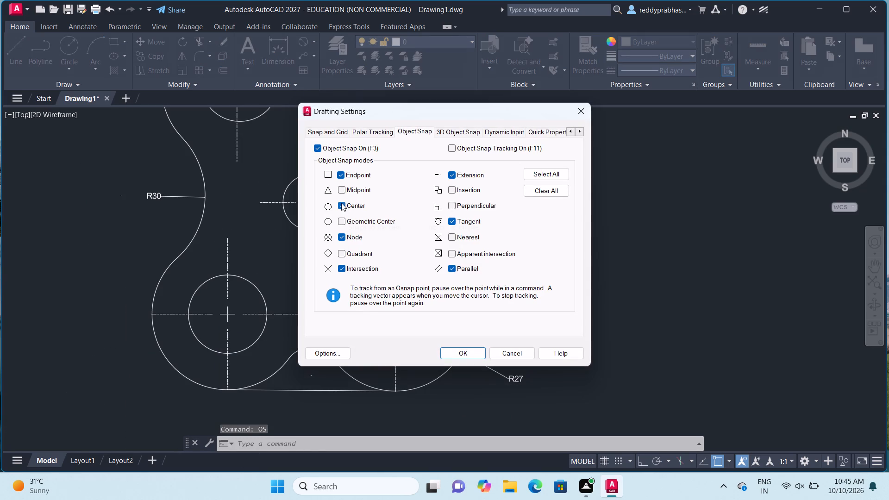
pyautogui.click(341, 203)
pyautogui.click(457, 357)
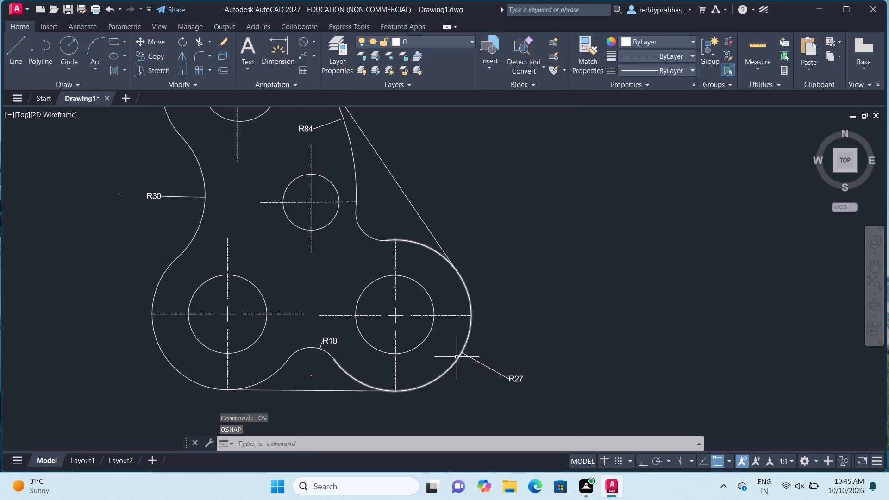
# Erase the R10 radius dimension of the small arc between the two bottom holes.
pyautogui.click(310, 375)
pyautogui.rightClick(307, 378)
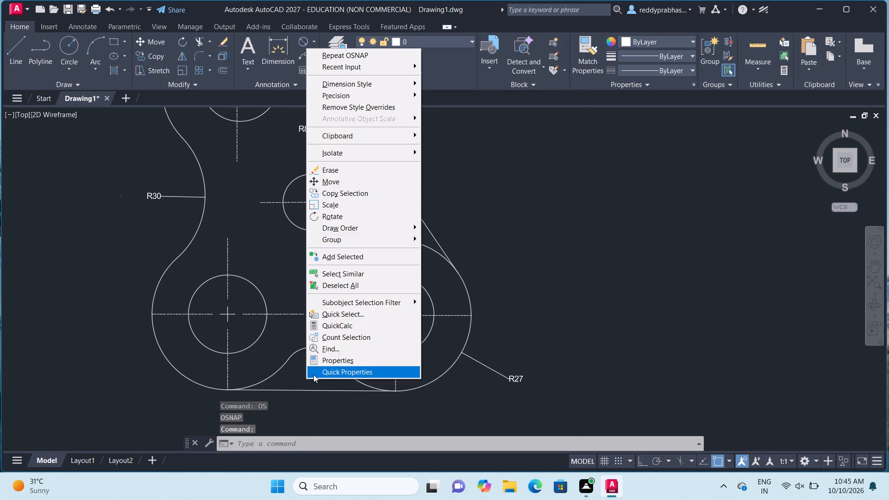
pyautogui.click(358, 171)
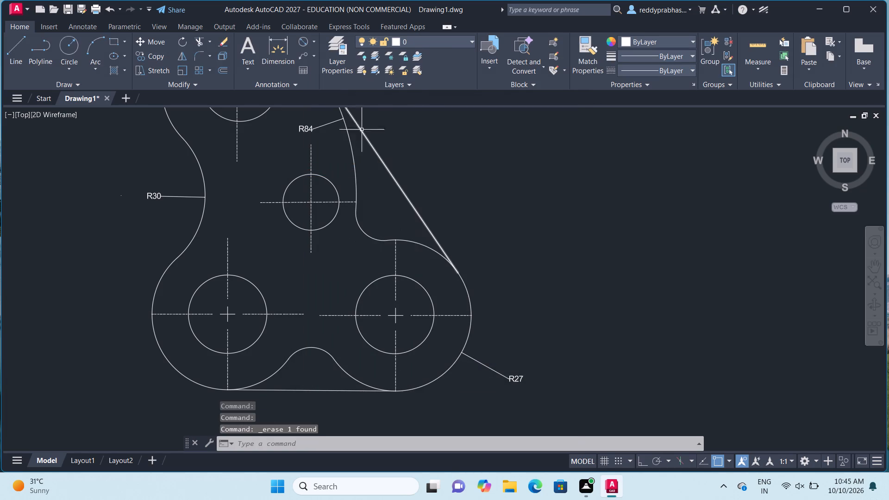
# Add a radius dimension to the small concave arc below the long R84 arc, placing its text just outside the curved outline.
pyautogui.click(314, 43)
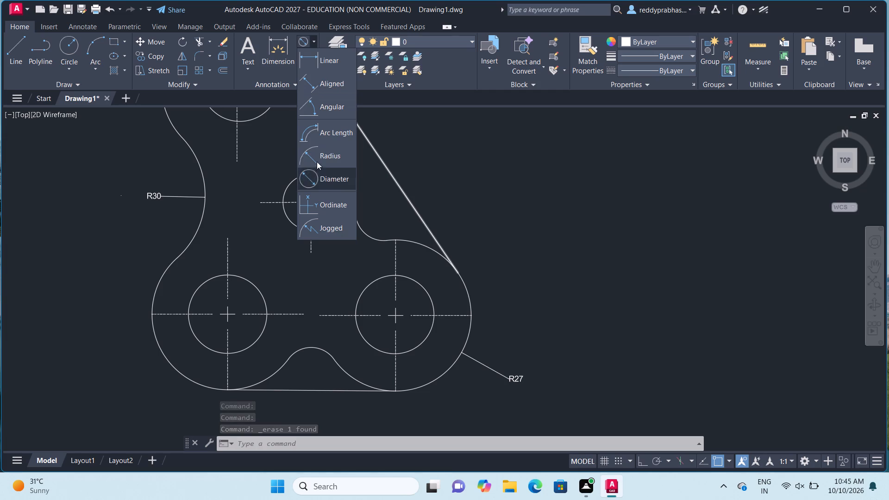
pyautogui.click(319, 157)
pyautogui.click(363, 231)
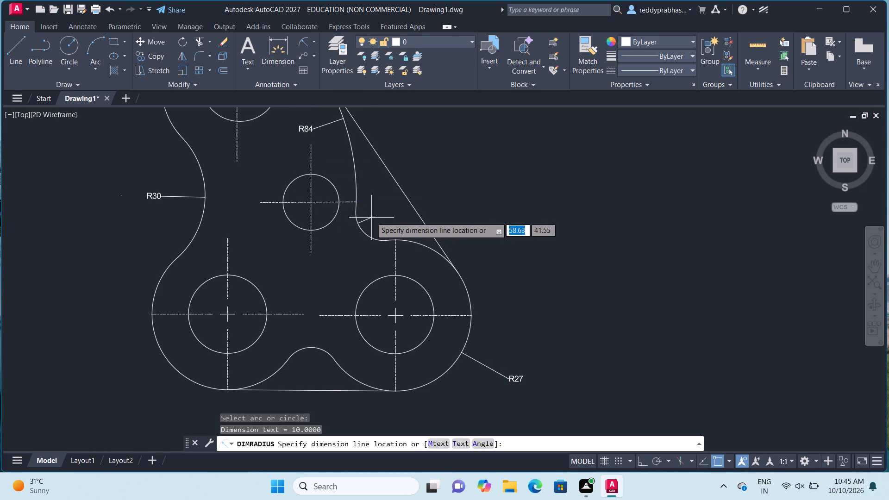
pyautogui.click(374, 222)
pyautogui.press('Escape')
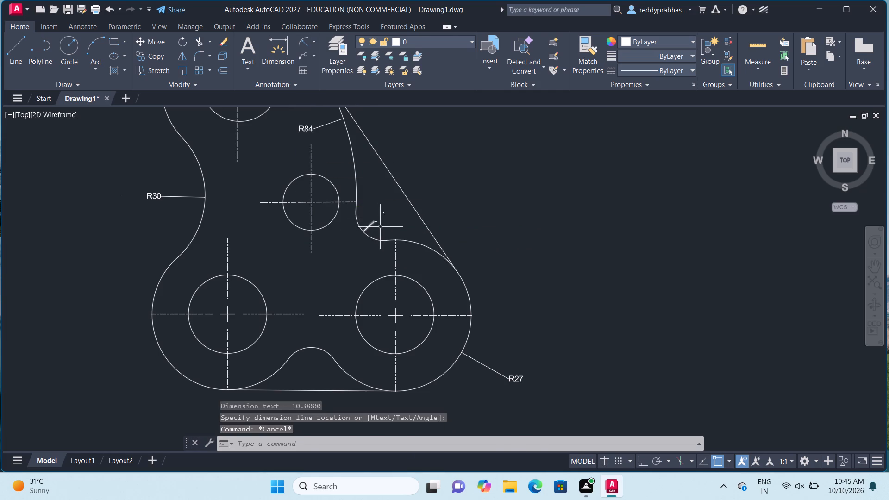
# Replace the radius dimension text of the concave arc below the R84 arc with R10 at a text height of 2.00.
pyautogui.scroll(6, 381, 227)
pyautogui.doubleClick(298, 161)
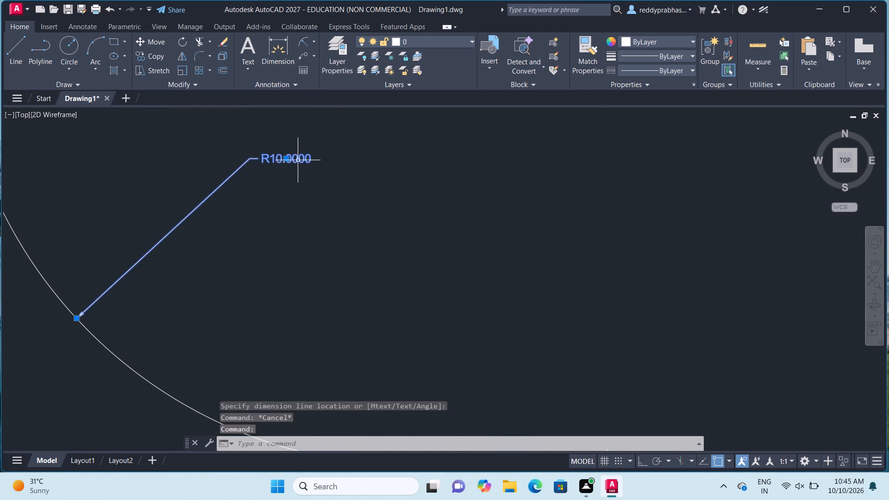
pyautogui.press('BackSpace')
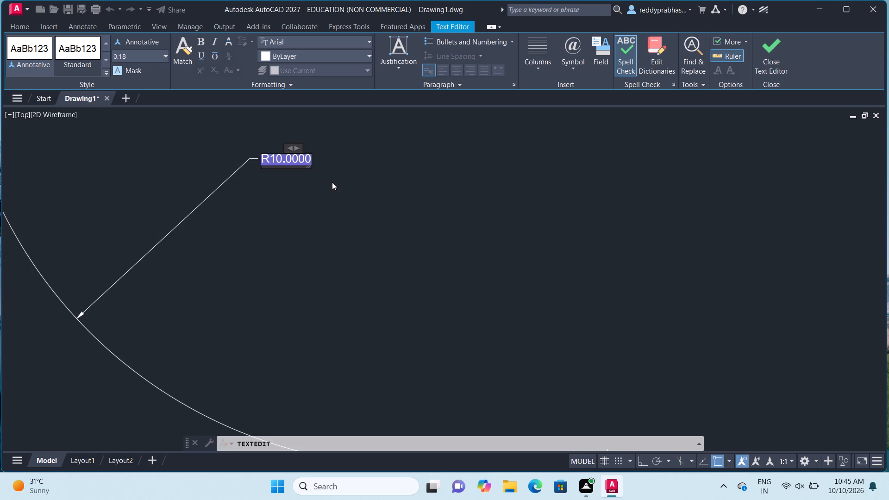
pyautogui.press('Right')
pyautogui.press('BackSpace')
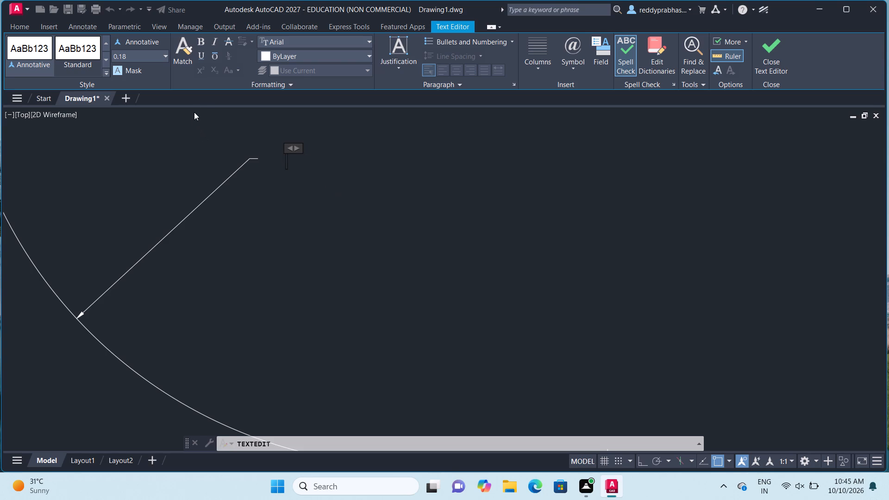
pyautogui.click(167, 56)
pyautogui.click(157, 67)
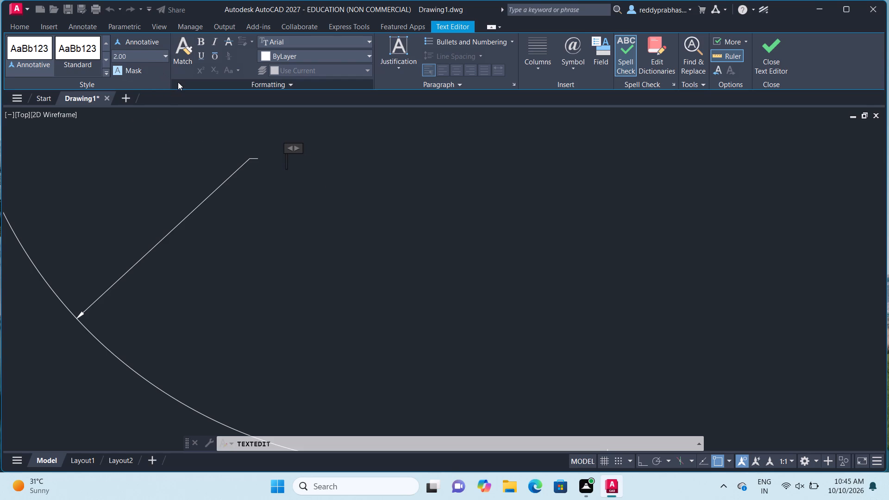
pyautogui.hotkey('shift', 'r')
pyautogui.press('1')
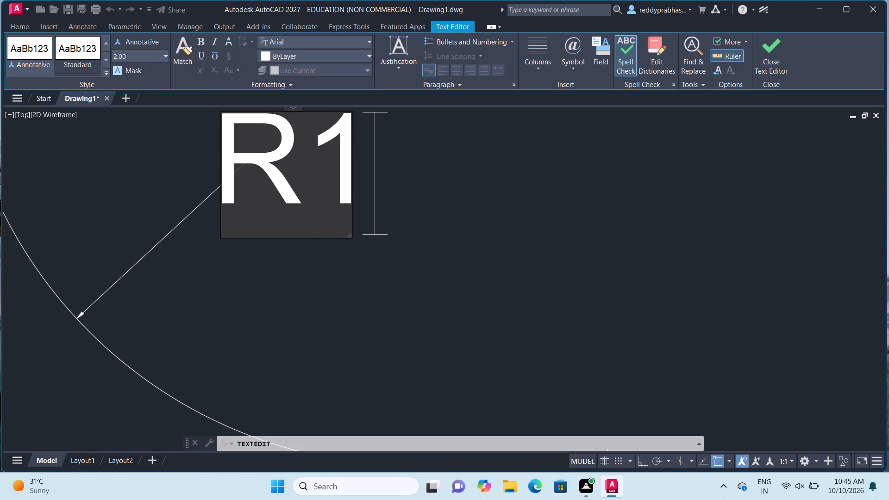
pyautogui.press('0')
pyautogui.click(782, 61)
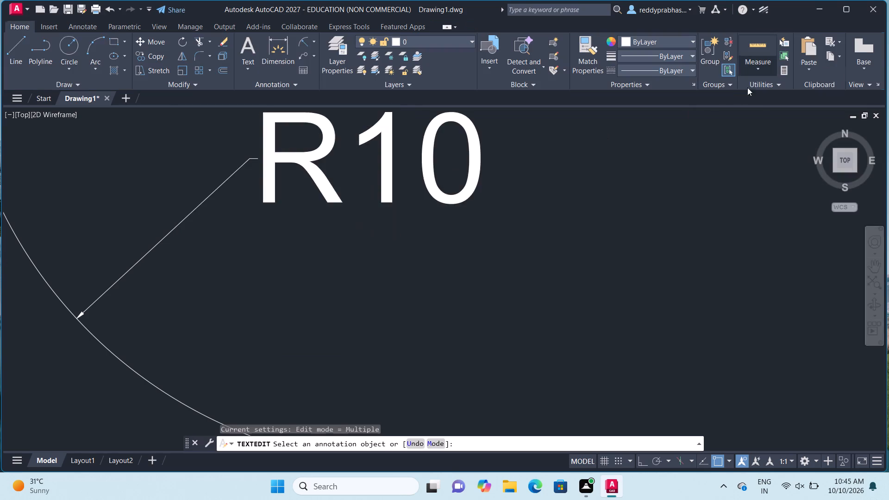
pyautogui.scroll(-3, 691, 123)
pyautogui.scroll(-3, 495, 225)
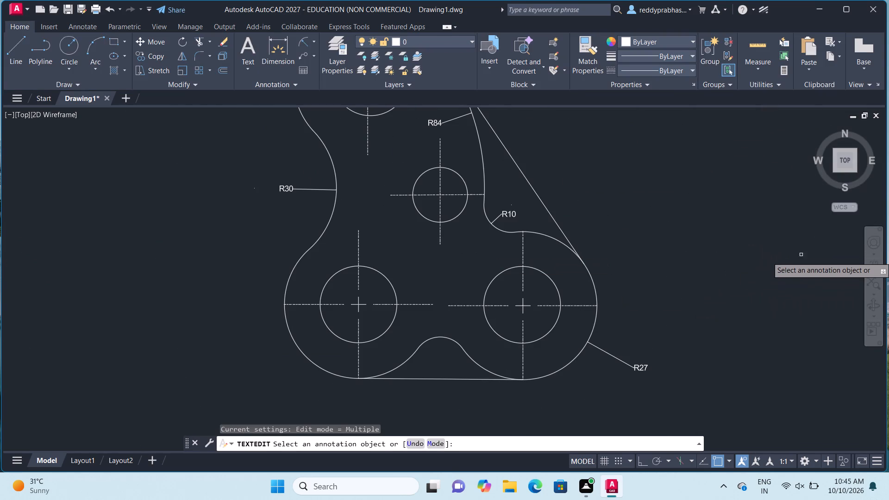
pyautogui.click(876, 266)
pyautogui.moveTo(726, 297); pyautogui.dragTo(710, 277)
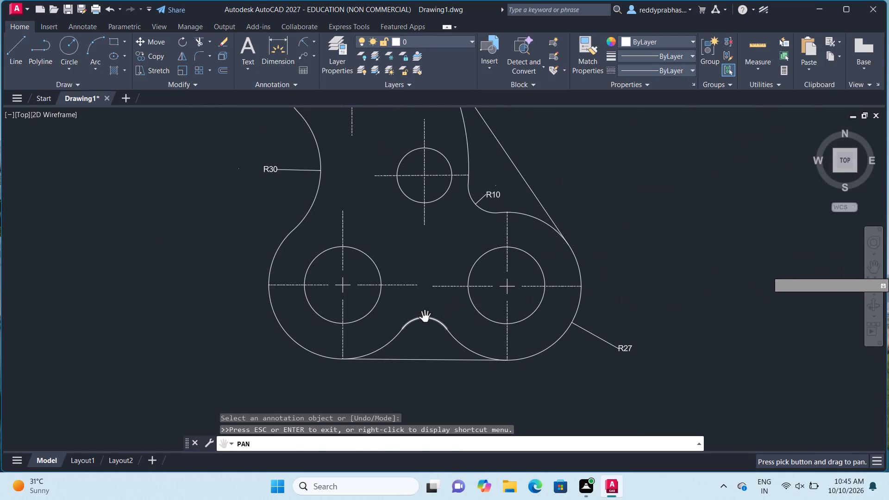
pyautogui.press('Escape')
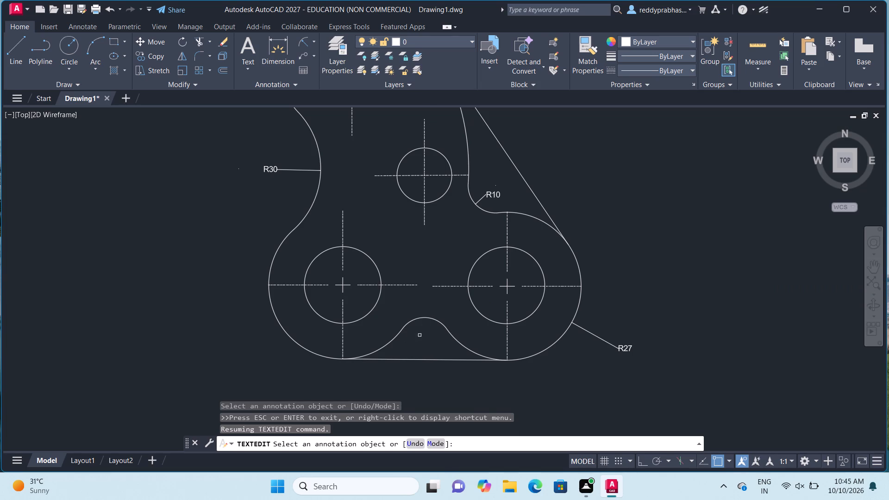
pyautogui.press('space')
pyautogui.press('space')
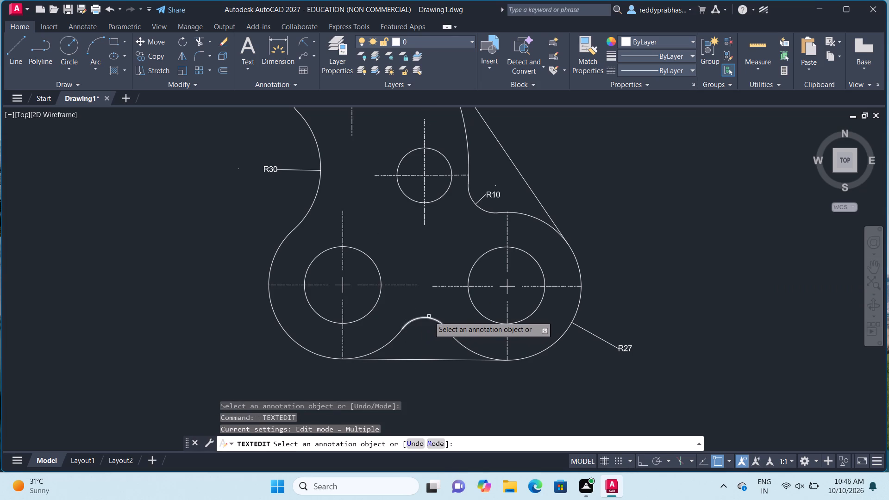
# Add a radius dimension to the small arc between the two bottom holes, placing its text just above the arc.
pyautogui.click(313, 41)
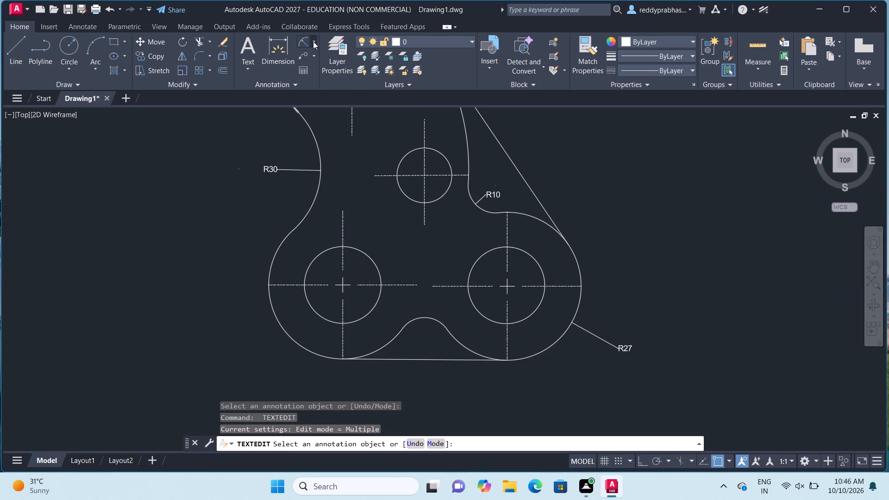
pyautogui.click(317, 150)
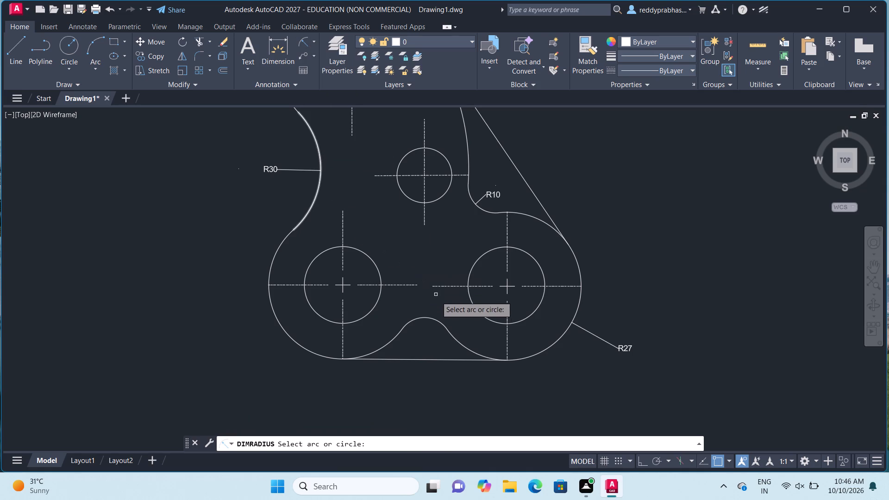
pyautogui.click(423, 318)
pyautogui.click(434, 304)
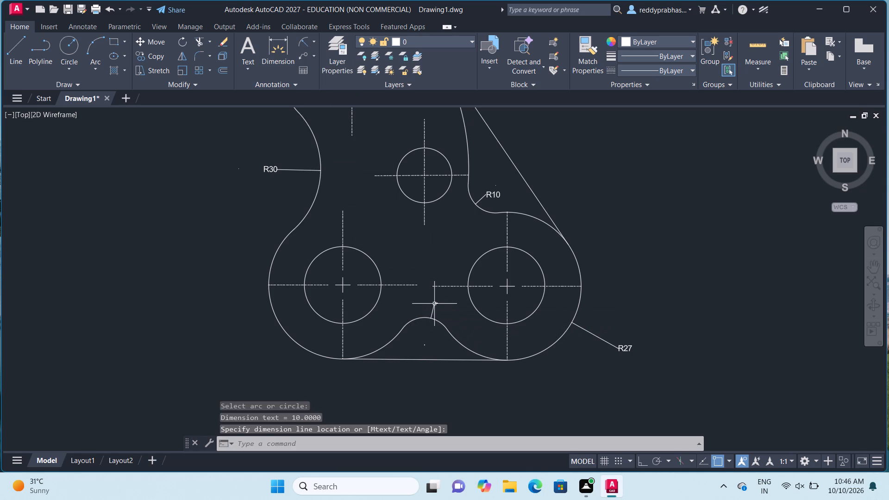
pyautogui.press('Escape')
# Replace the radius dimension text of the arc between the two bottom holes with R10 at a text height of 2.00.
pyautogui.scroll(6, 436, 304)
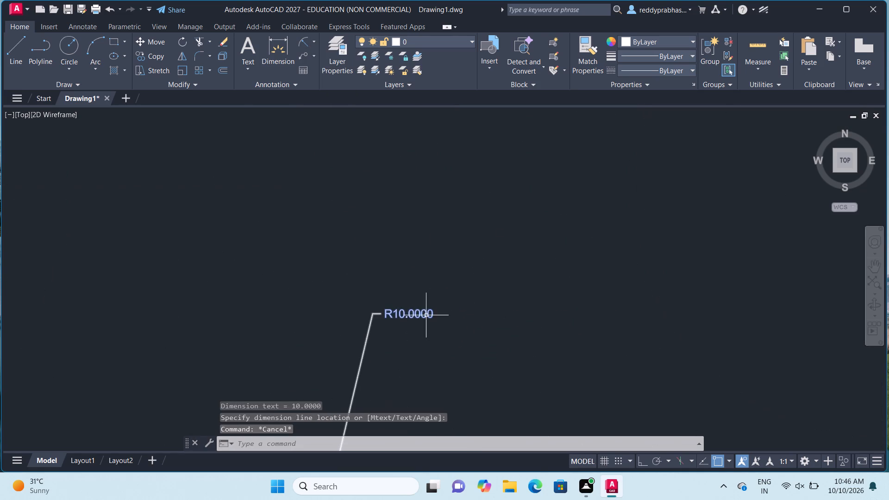
pyautogui.doubleClick(426, 315)
pyautogui.press('Right')
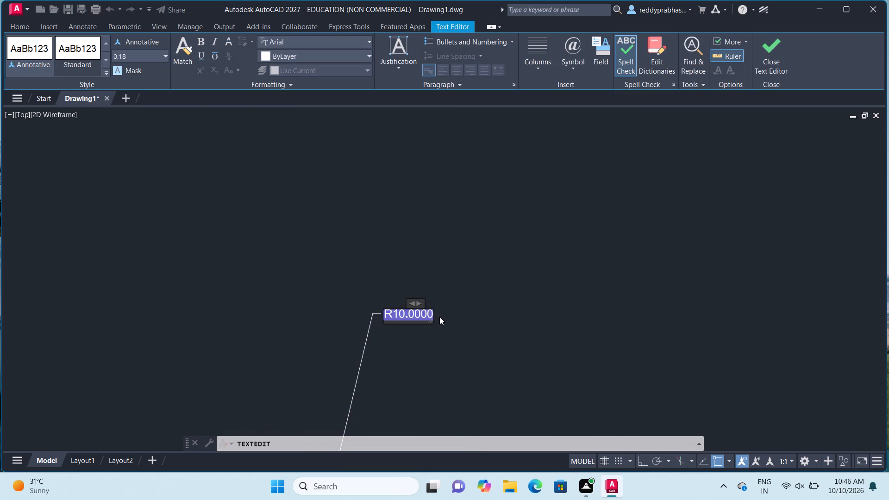
pyautogui.press('BackSpace')
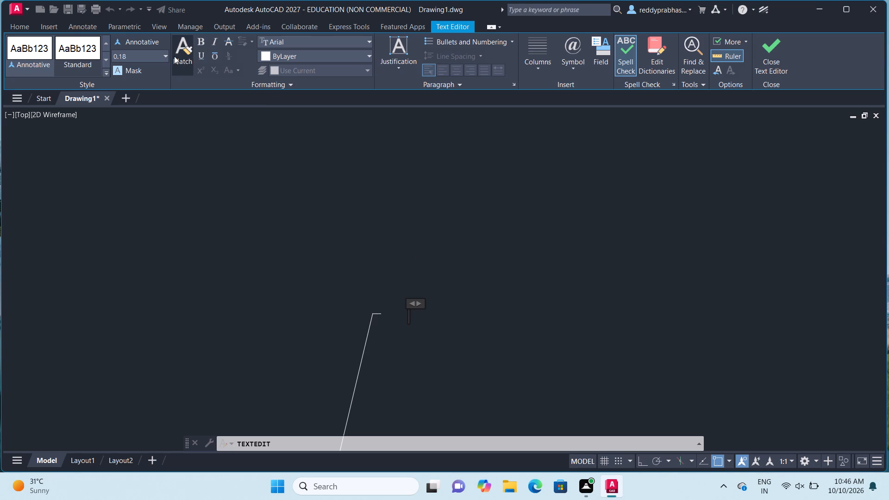
pyautogui.click(167, 56)
pyautogui.click(162, 68)
pyautogui.write('R10')
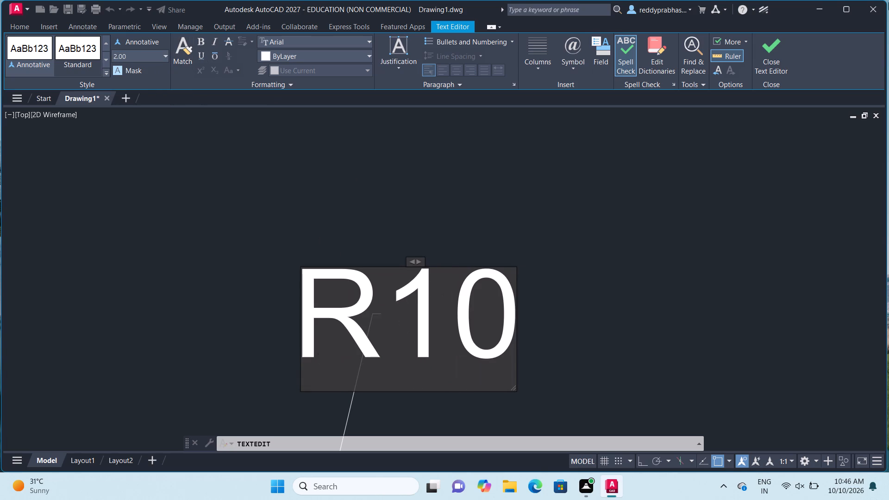
pyautogui.click(777, 69)
# Add a diameter dimension to the small middle hole, placing its text just below and to the right of the hole.
pyautogui.scroll(-5, 677, 166)
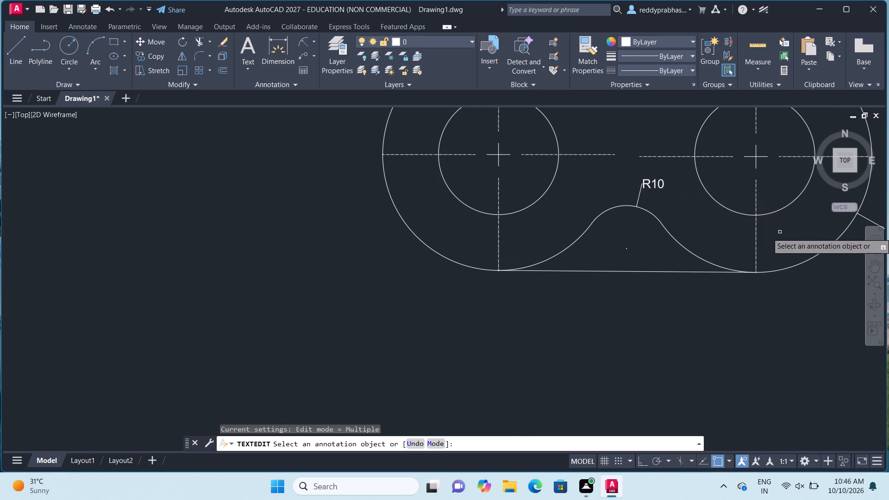
pyautogui.click(879, 267)
pyautogui.moveTo(731, 264); pyautogui.dragTo(521, 413)
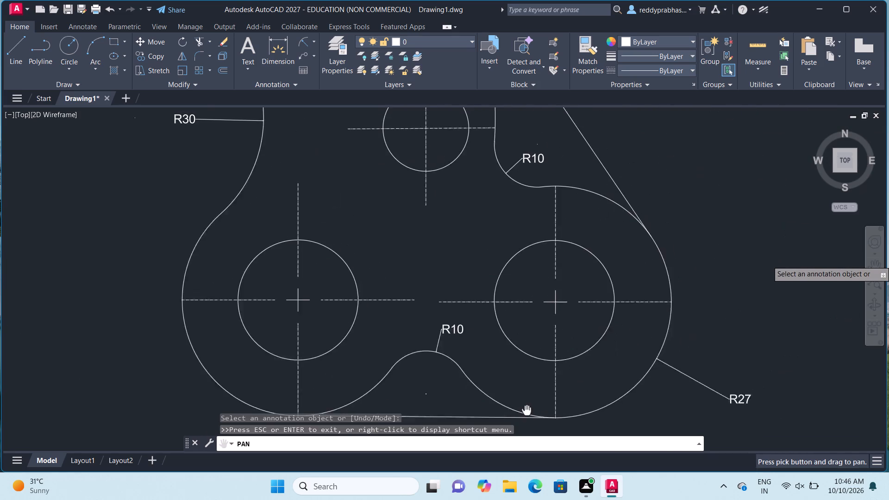
pyautogui.moveTo(521, 413); pyautogui.dragTo(498, 414)
pyautogui.scroll(-1, 497, 411)
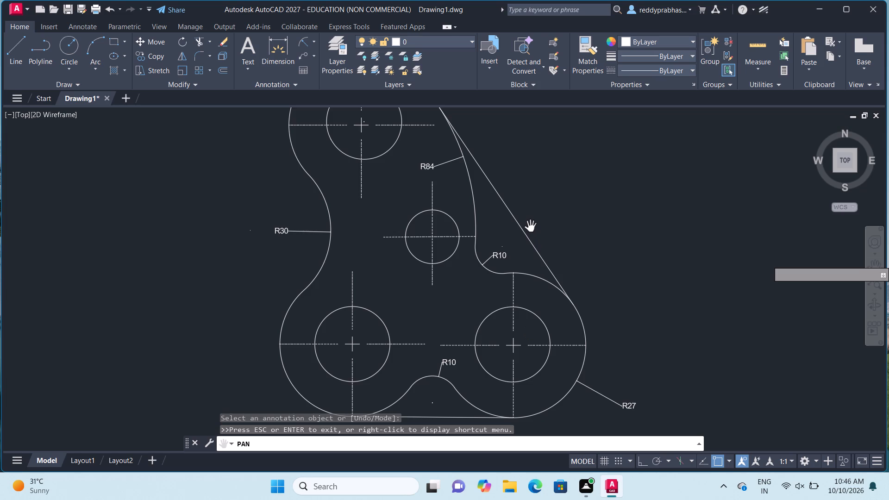
pyautogui.scroll(-2, 531, 226)
pyautogui.scroll(1, 534, 225)
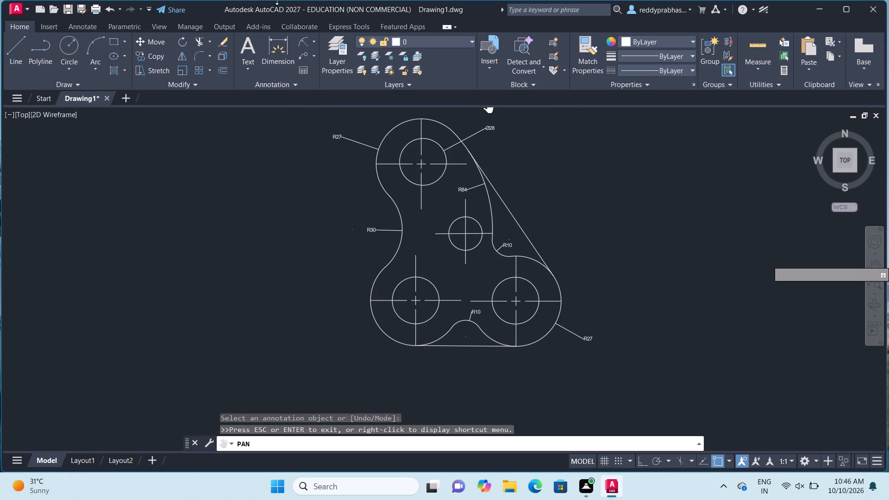
pyautogui.click(313, 40)
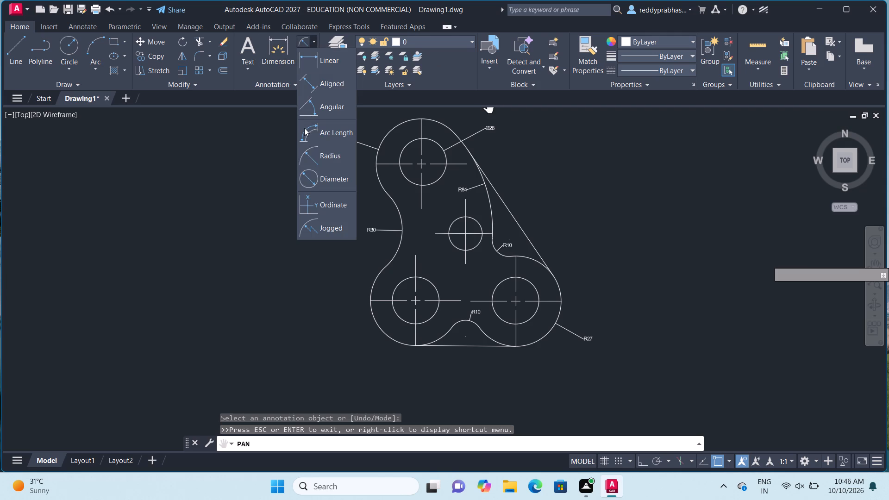
pyautogui.click(313, 172)
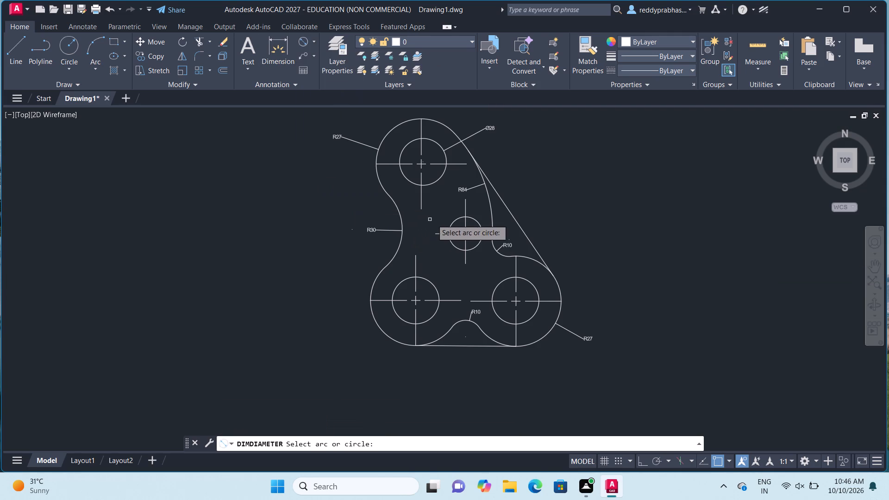
pyautogui.click(479, 223)
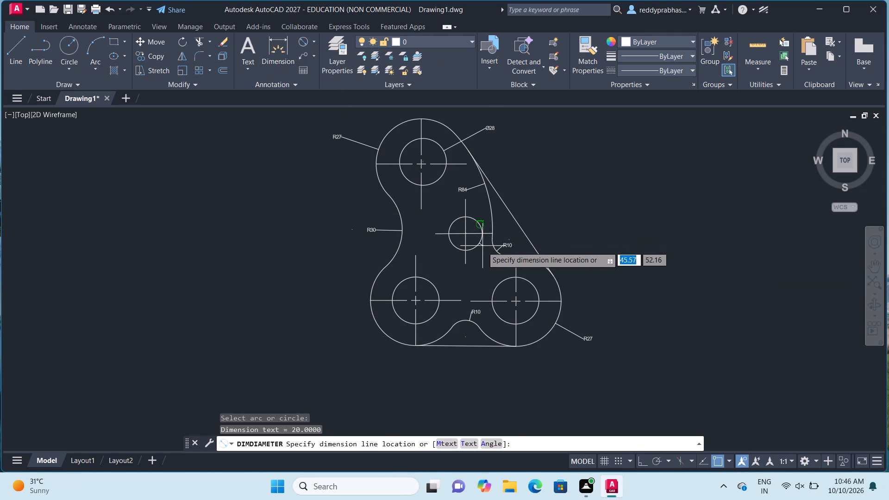
pyautogui.click(481, 262)
# Replace the middle hole's diameter dimension text with Ø20, using the diameter symbol and a text height of 2.00.
pyautogui.scroll(3, 500, 272)
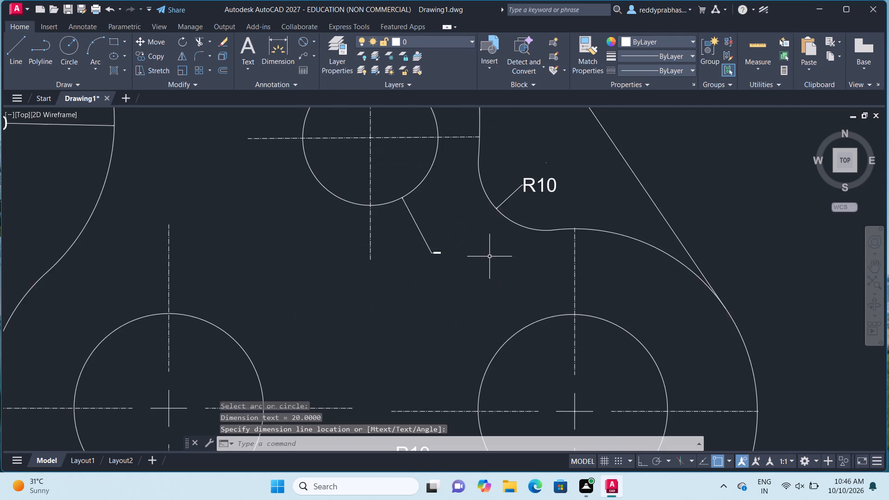
pyautogui.scroll(5, 489, 256)
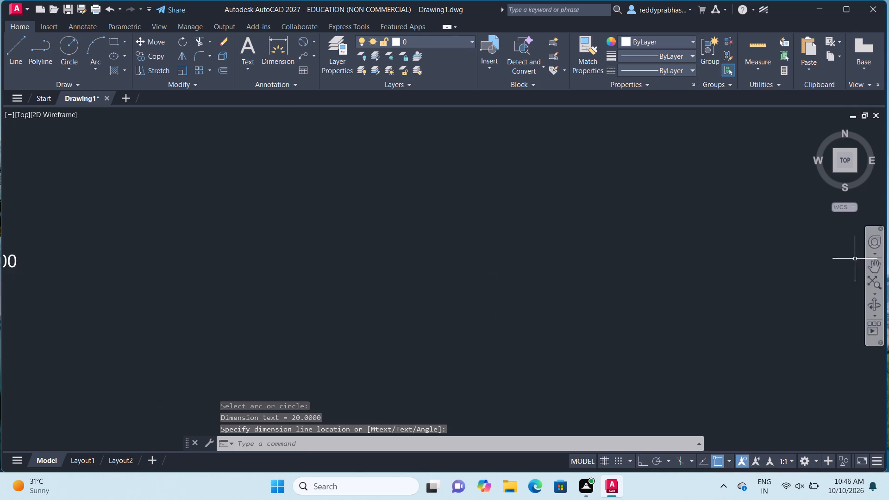
pyautogui.click(868, 264)
pyautogui.moveTo(161, 338); pyautogui.dragTo(390, 354)
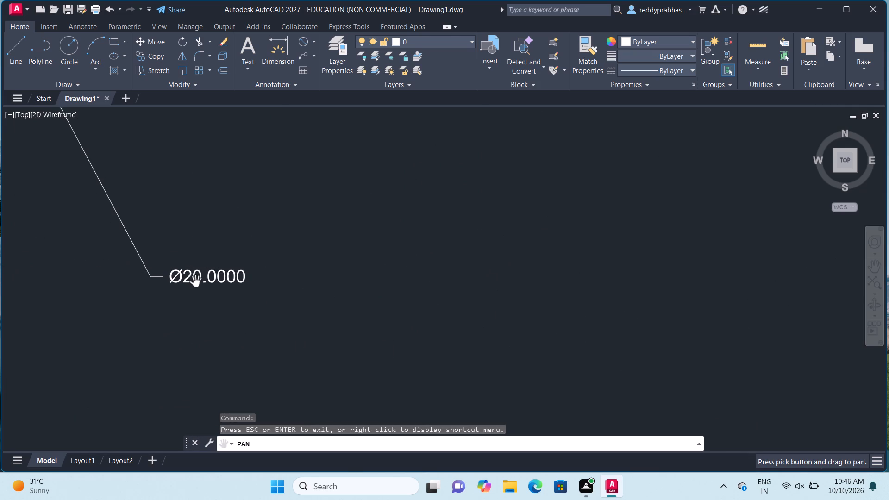
pyautogui.click(201, 280)
pyautogui.press('Escape')
pyautogui.doubleClick(201, 280)
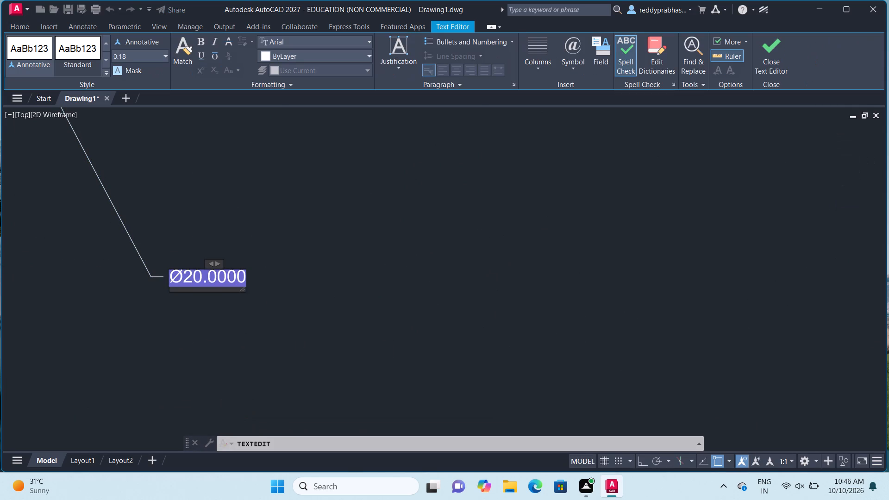
pyautogui.press('Right')
pyautogui.press('BackSpace')
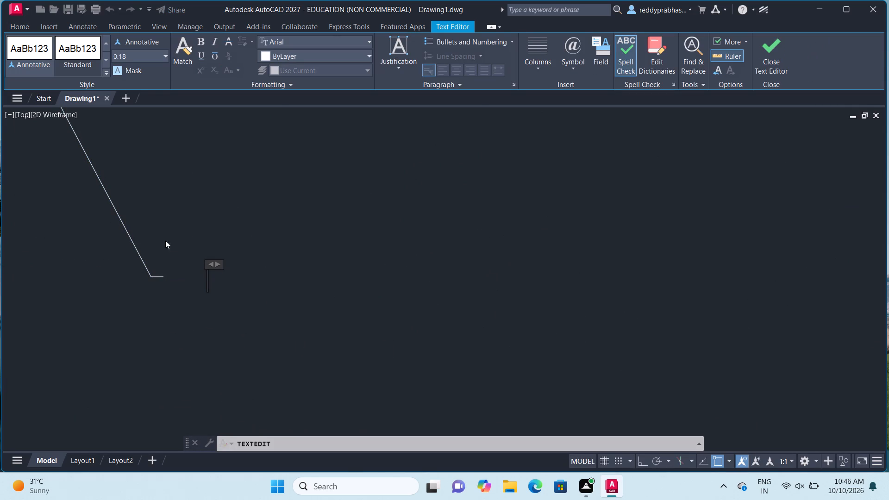
pyautogui.click(166, 56)
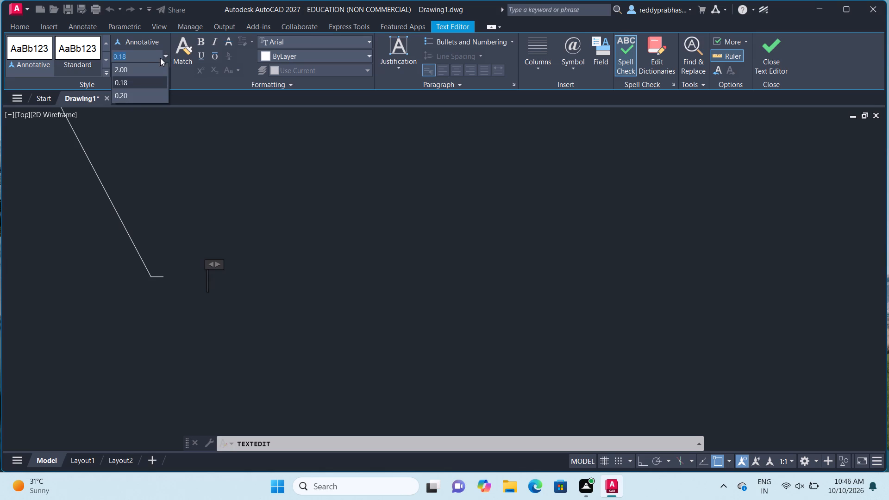
pyautogui.click(156, 68)
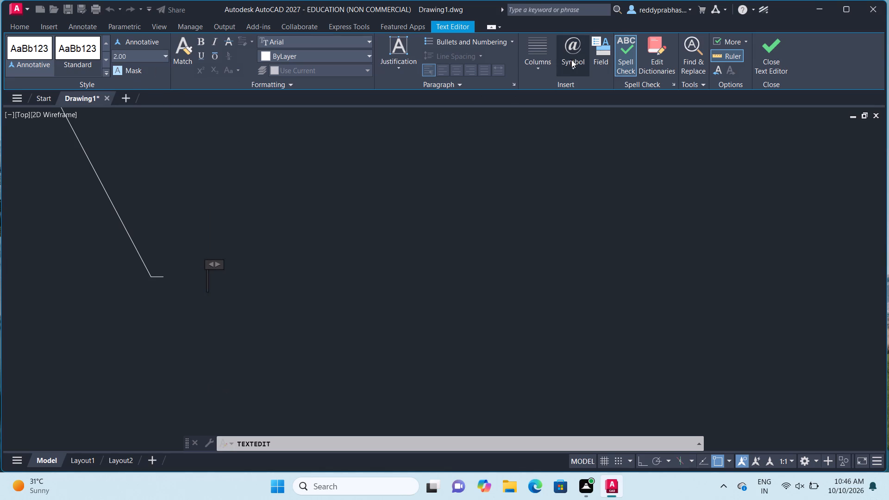
pyautogui.click(575, 66)
pyautogui.click(586, 117)
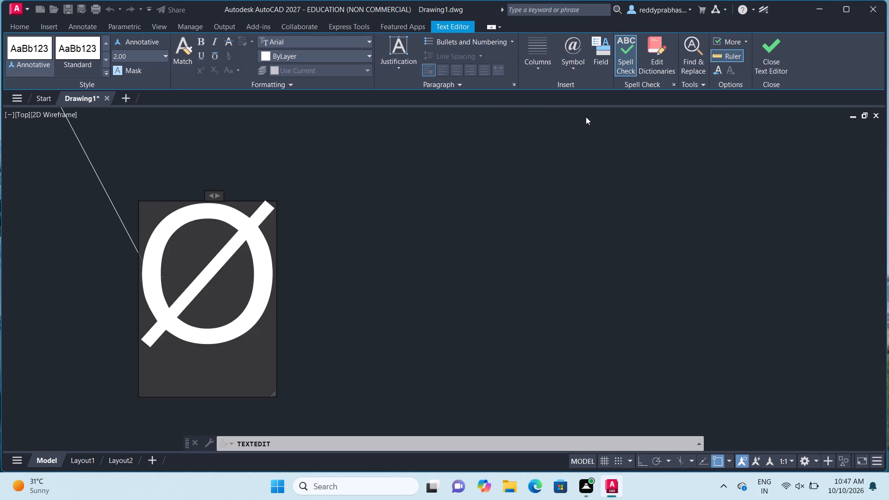
pyautogui.write('20')
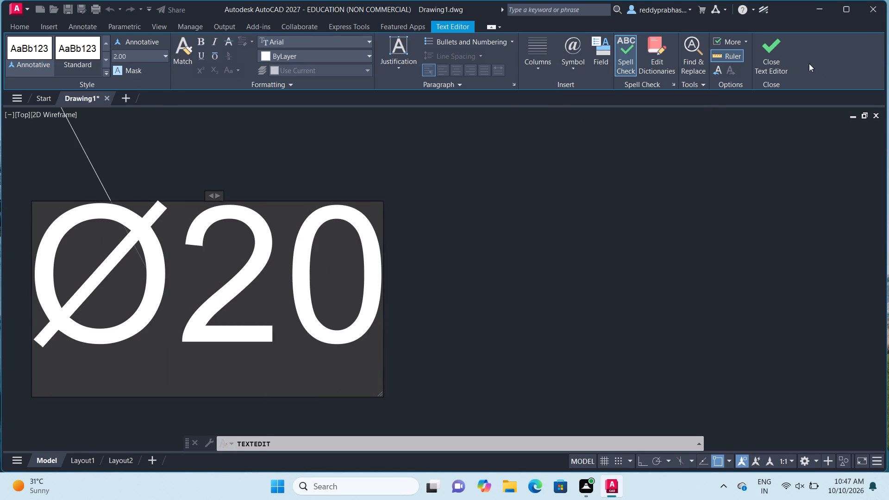
pyautogui.click(758, 57)
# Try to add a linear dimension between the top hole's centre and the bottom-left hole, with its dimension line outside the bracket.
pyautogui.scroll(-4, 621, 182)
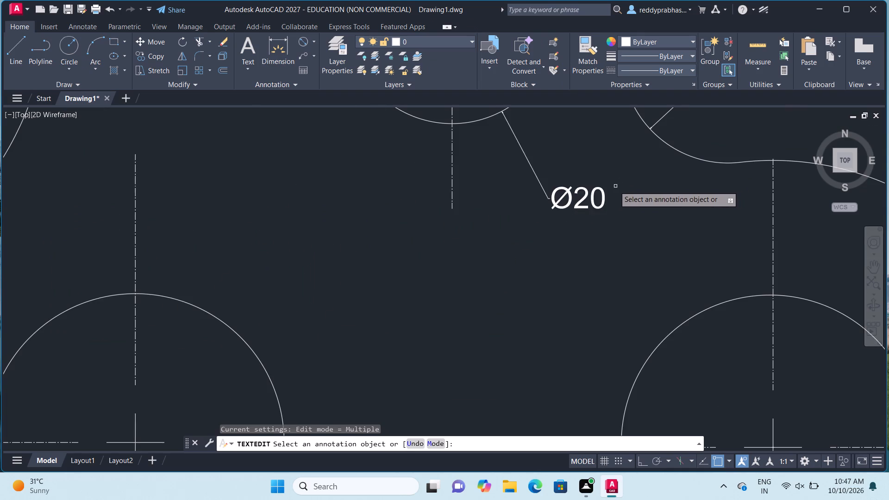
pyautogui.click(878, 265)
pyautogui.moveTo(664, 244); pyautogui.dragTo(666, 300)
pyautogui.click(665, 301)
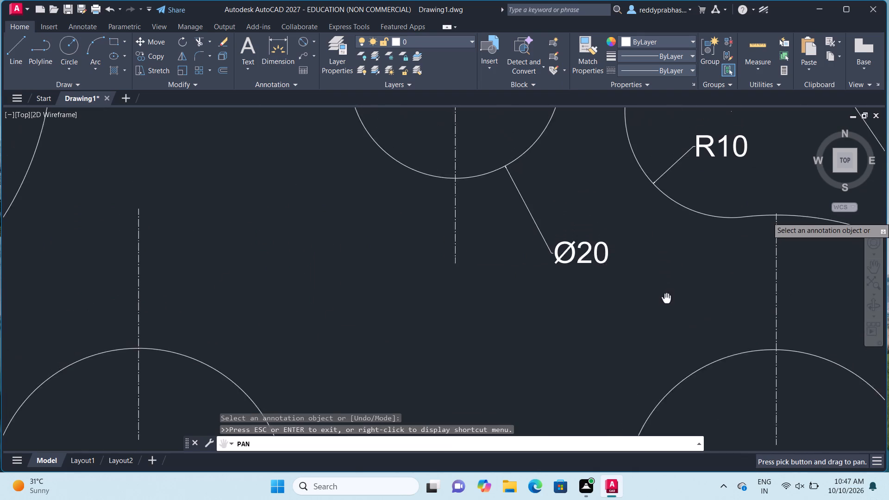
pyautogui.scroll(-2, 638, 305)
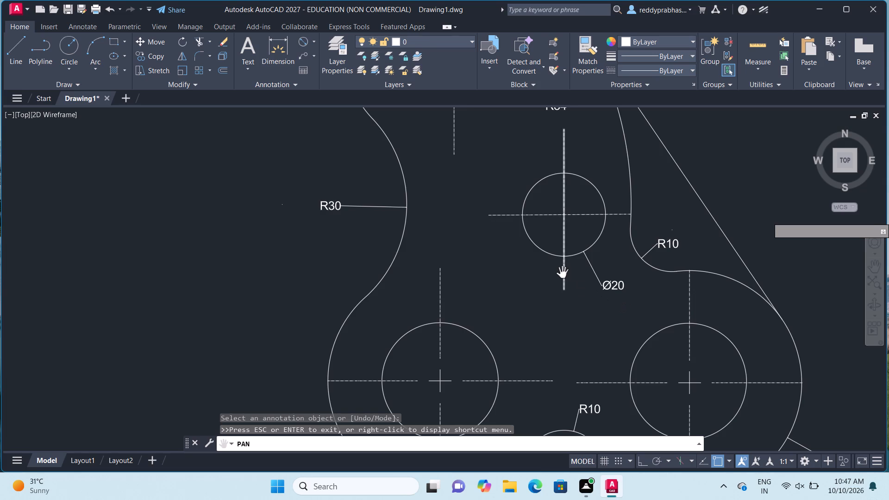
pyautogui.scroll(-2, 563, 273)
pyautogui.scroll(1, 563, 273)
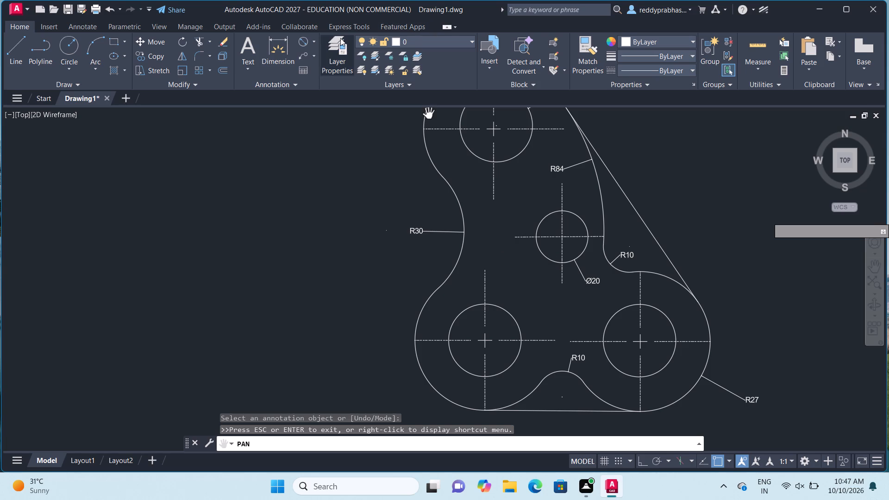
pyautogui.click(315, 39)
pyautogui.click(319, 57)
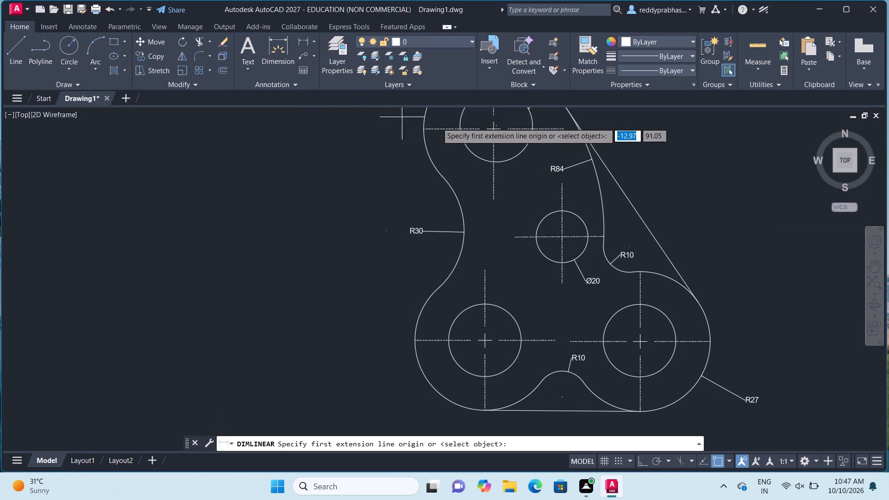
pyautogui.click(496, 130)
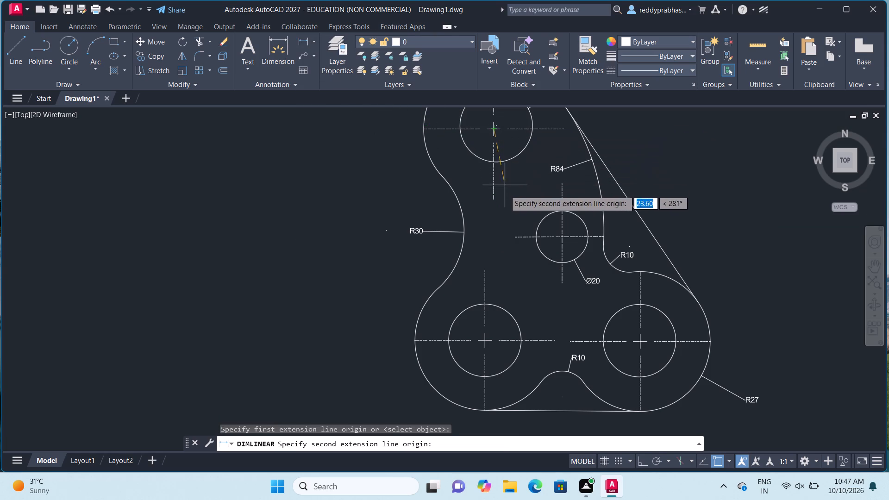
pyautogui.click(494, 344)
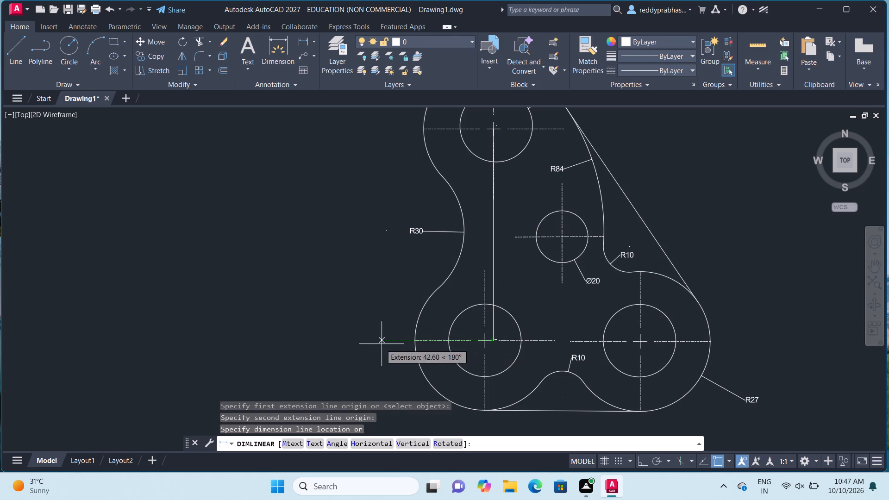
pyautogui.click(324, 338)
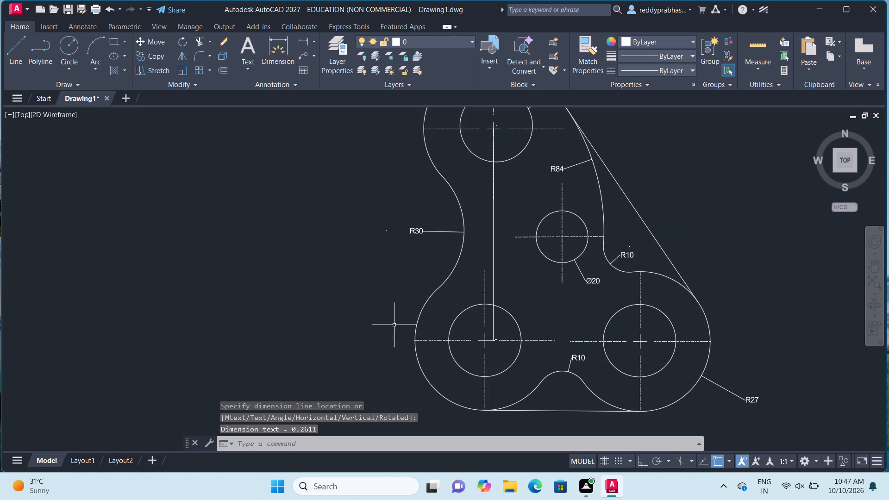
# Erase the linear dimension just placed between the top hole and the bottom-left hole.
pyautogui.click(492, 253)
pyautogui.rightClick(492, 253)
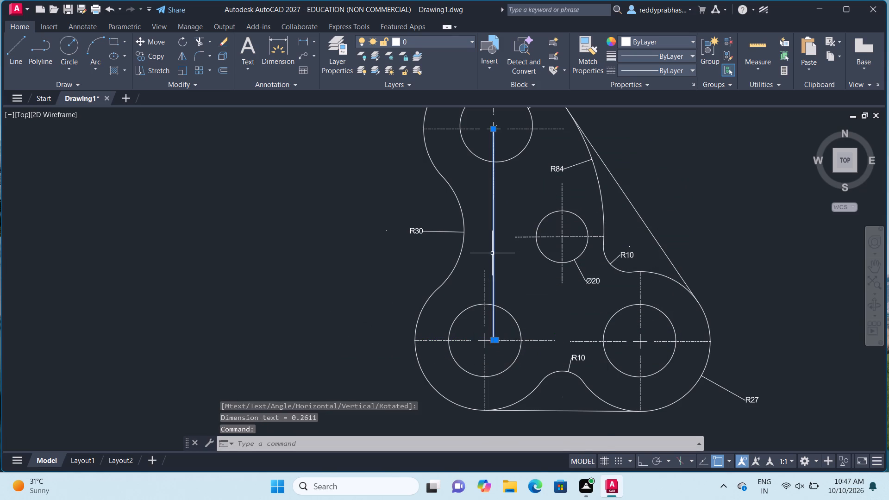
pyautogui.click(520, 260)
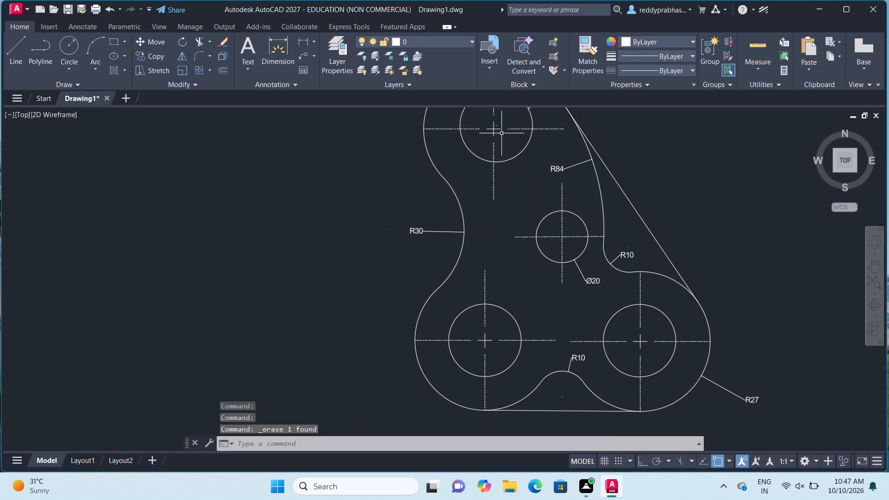
# Add a vertical linear dimension from the top hole's centre to the bottom-left hole's horizontal centre line, placed outside the bracket's left side.
pyautogui.click(313, 43)
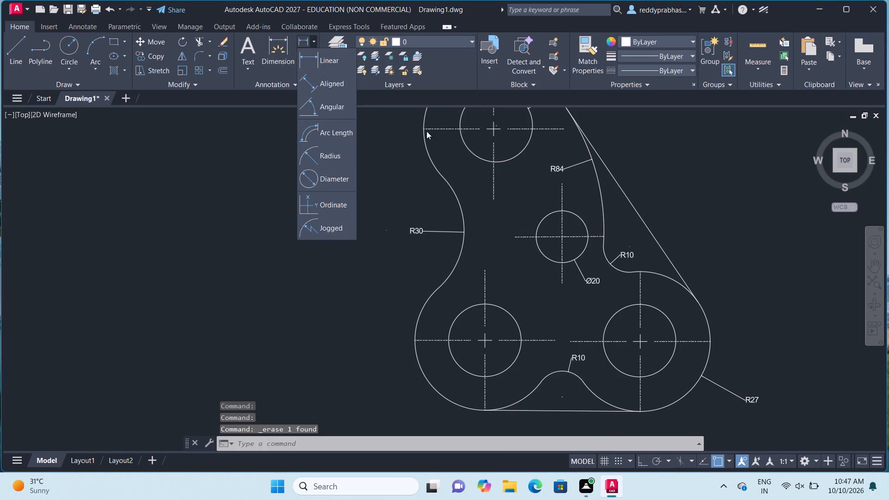
pyautogui.click(332, 62)
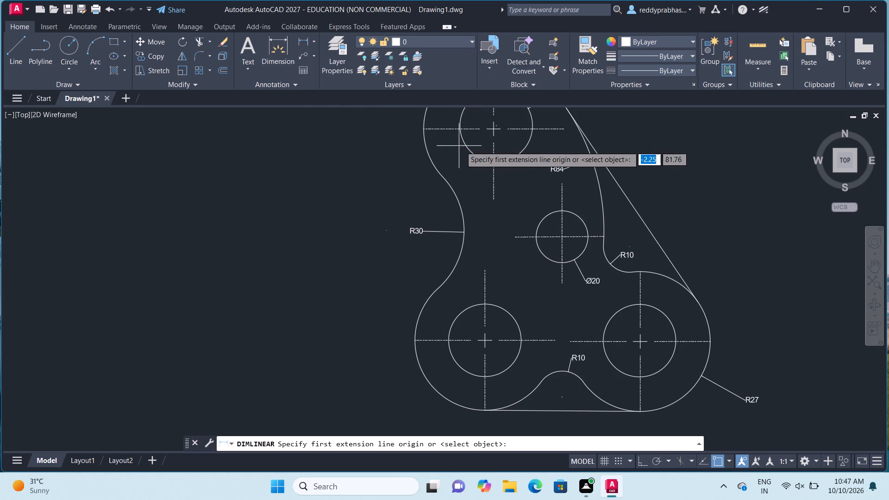
pyautogui.click(494, 129)
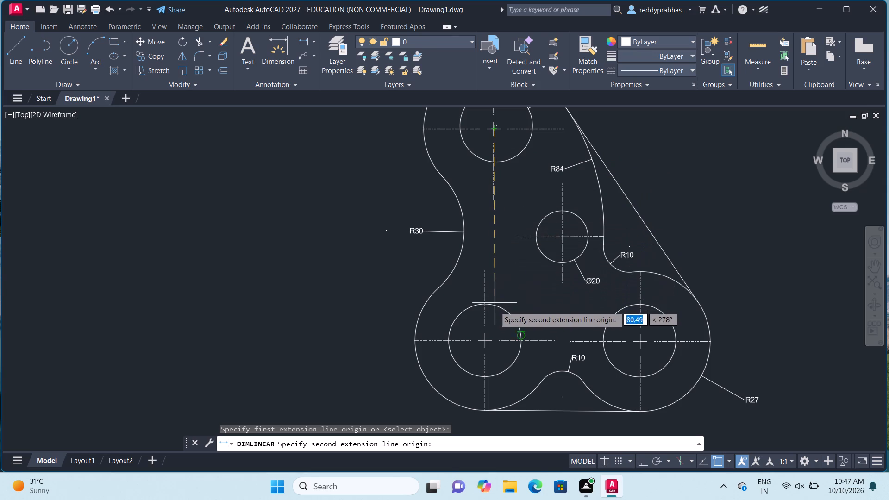
pyautogui.click(495, 343)
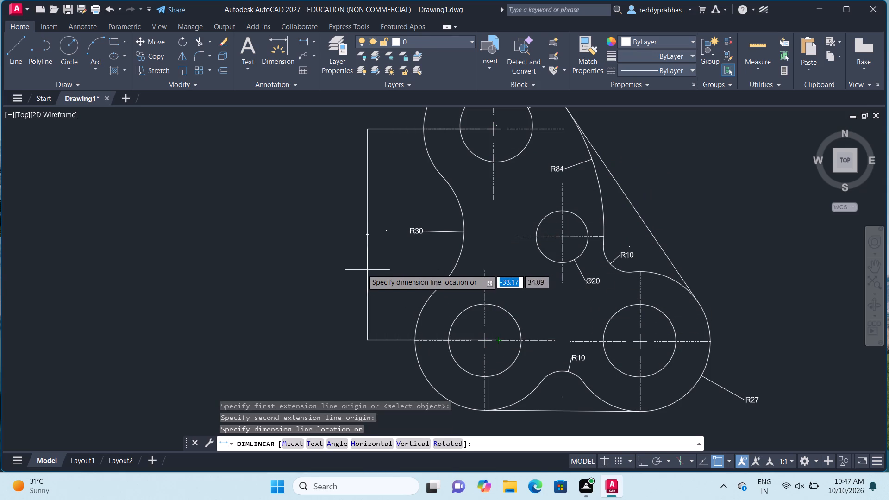
pyautogui.click(314, 263)
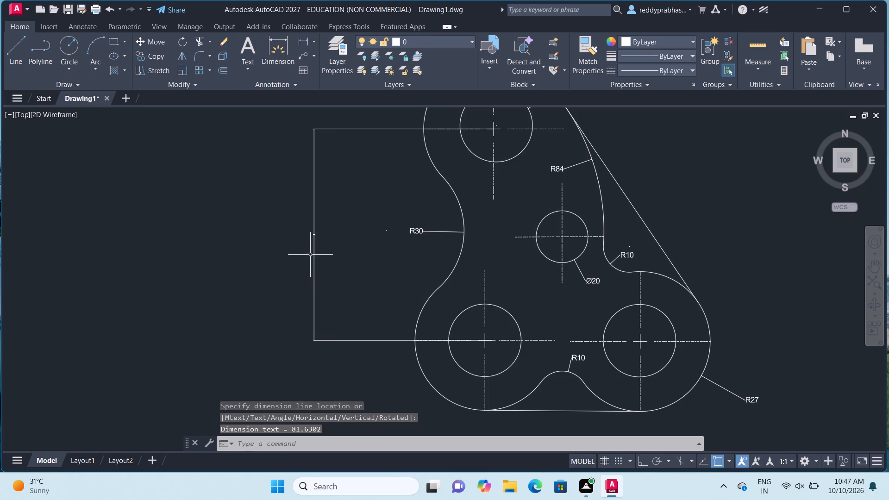
pyautogui.press('Escape')
# Replace the text of the vertical dimension between the top and bottom-left holes with 82, at text height 2.00.
pyautogui.scroll(7, 311, 233)
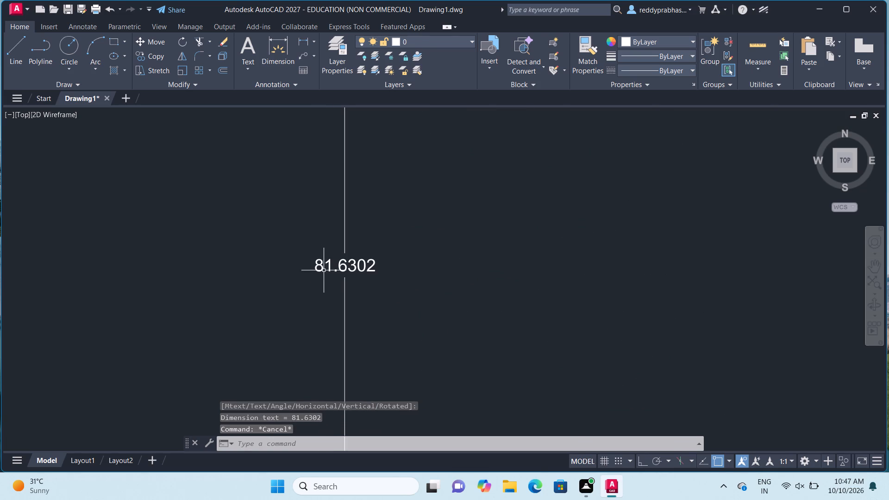
pyautogui.doubleClick(362, 263)
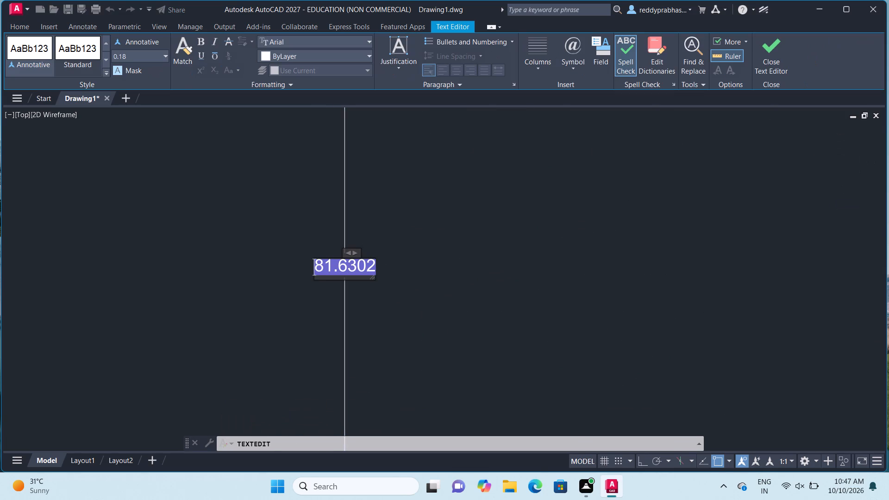
pyautogui.press('Right')
pyautogui.press('BackSpace')
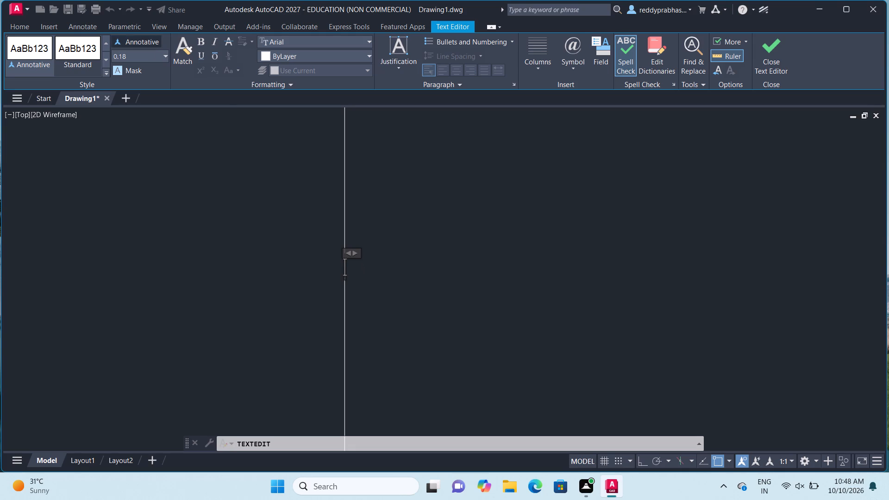
pyautogui.click(163, 57)
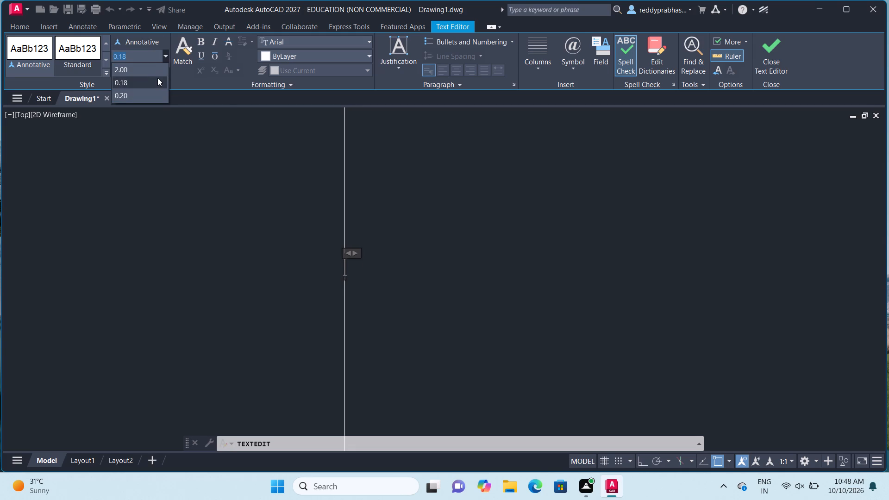
pyautogui.click(158, 73)
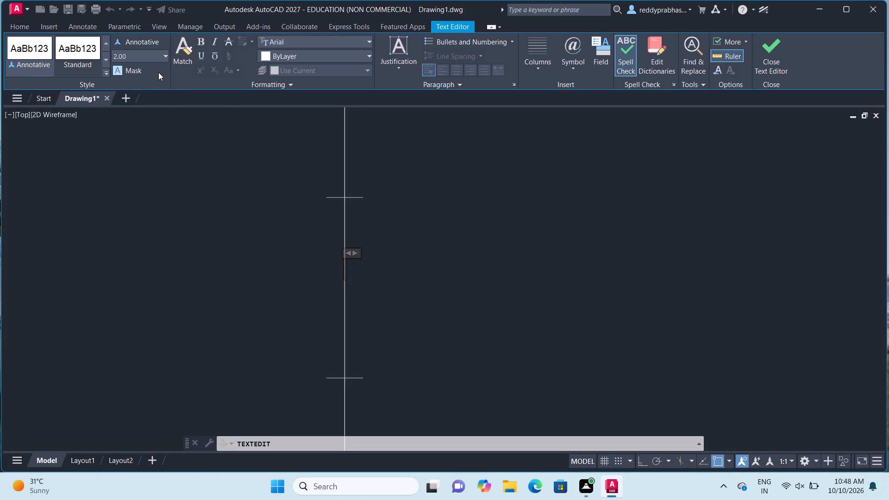
pyautogui.press('8')
pyautogui.press('2')
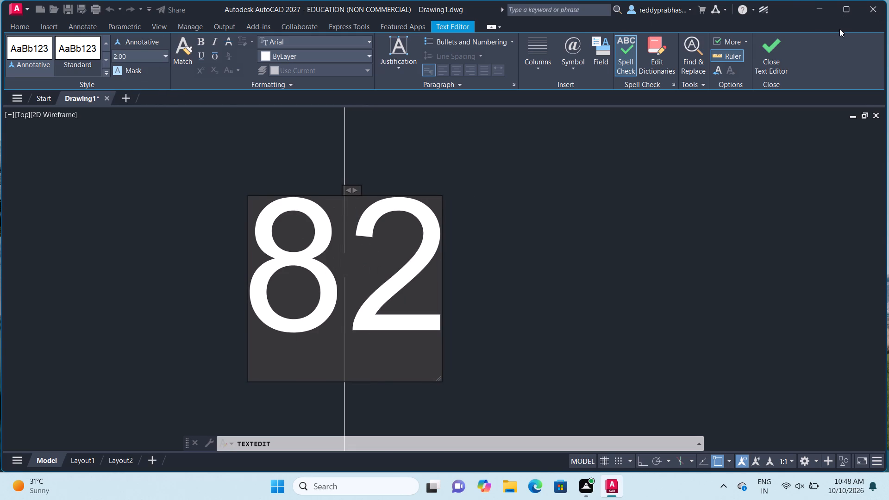
pyautogui.click(778, 46)
# Add a vertical linear dimension from the middle hole's centre to the bottom-left hole's centre, placed between the bracket and the 82 dimension.
pyautogui.scroll(-3, 407, 470)
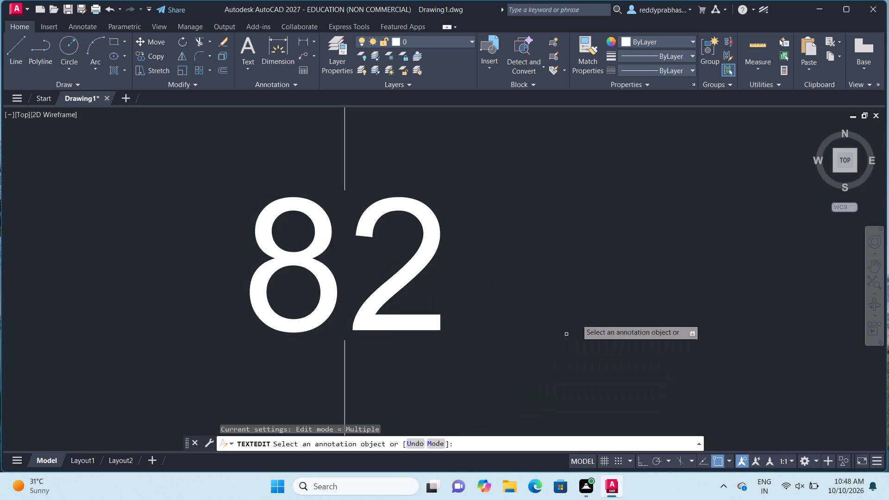
pyautogui.scroll(-6, 577, 317)
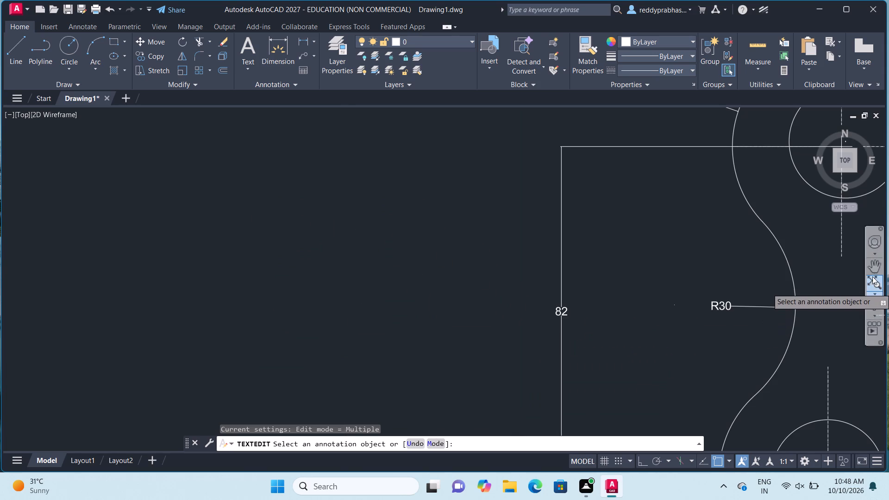
pyautogui.click(876, 262)
pyautogui.moveTo(764, 284); pyautogui.dragTo(368, 262)
pyautogui.scroll(-3, 357, 261)
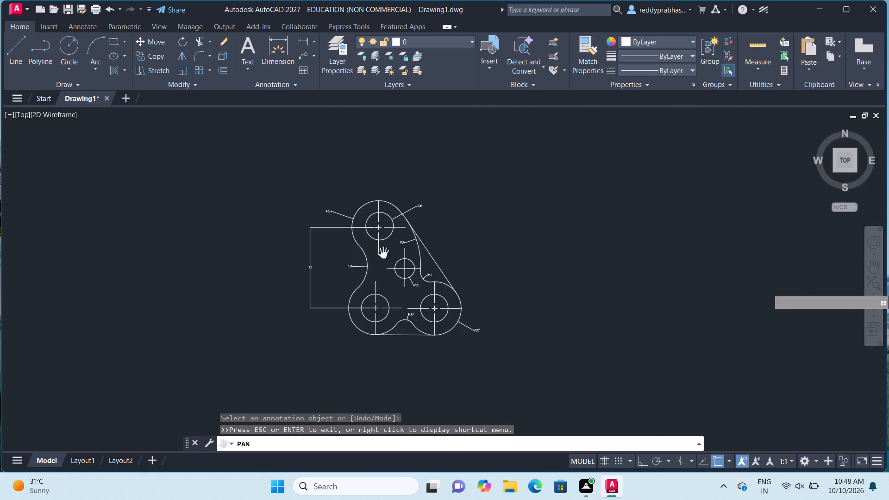
pyautogui.scroll(2, 466, 269)
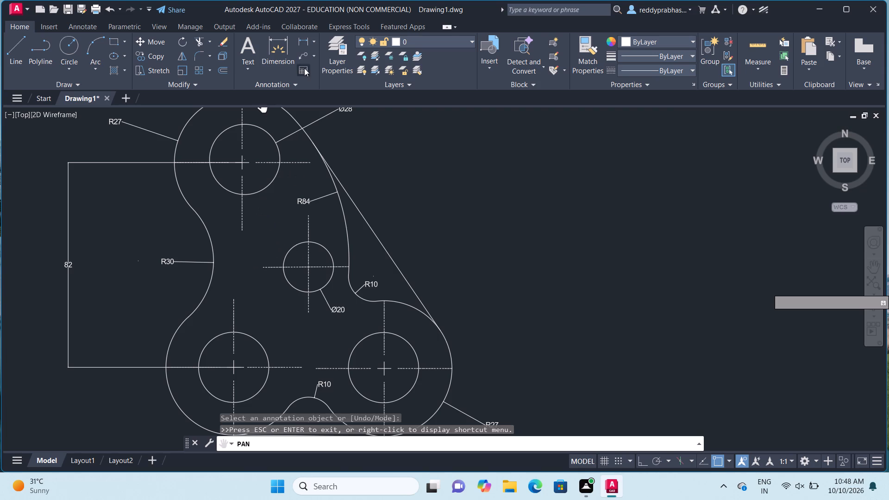
pyautogui.click(311, 39)
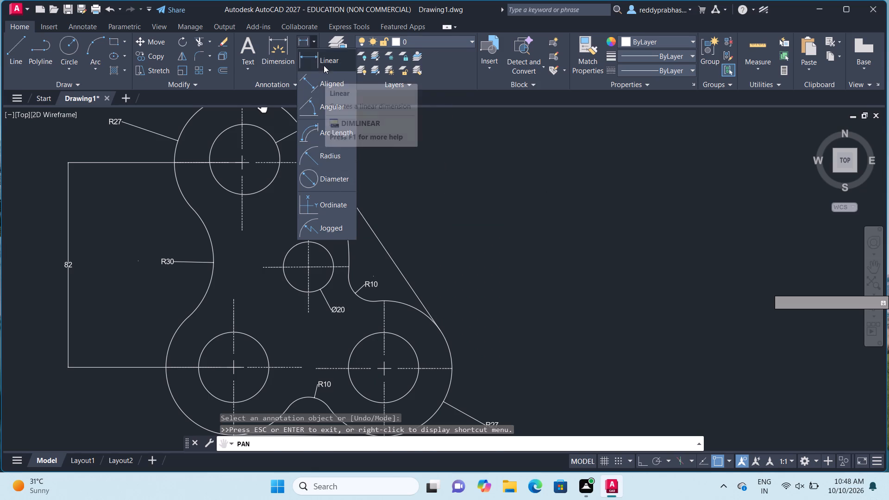
pyautogui.click(324, 65)
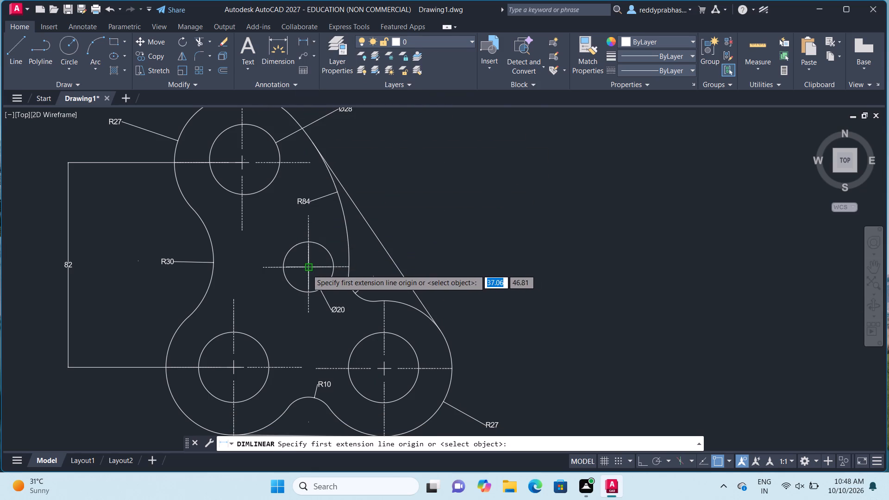
pyautogui.click(307, 269)
pyautogui.click(233, 372)
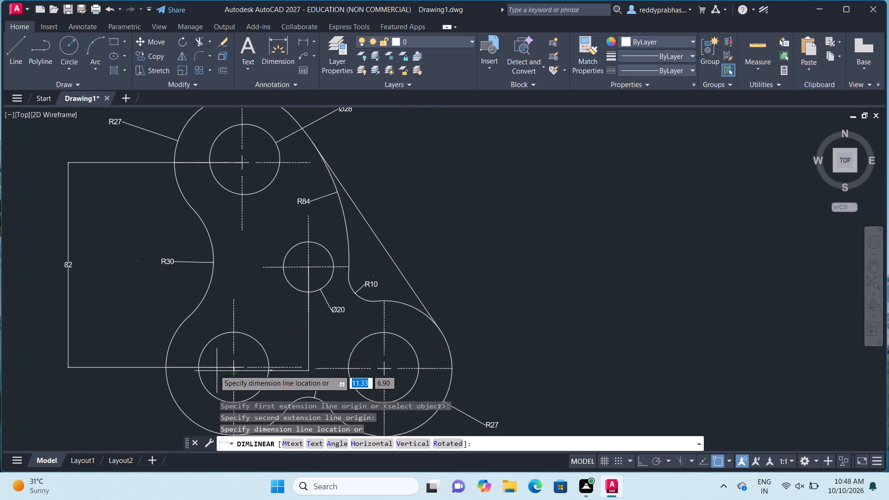
pyautogui.click(117, 344)
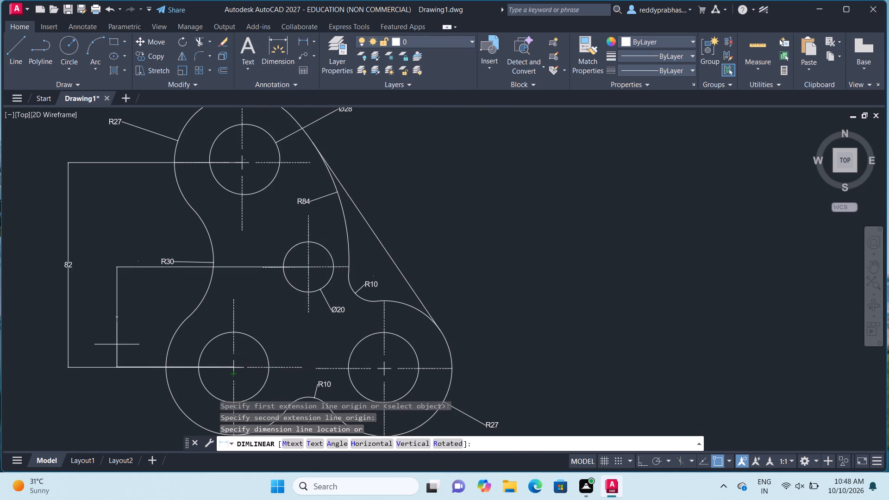
pyautogui.press('Escape')
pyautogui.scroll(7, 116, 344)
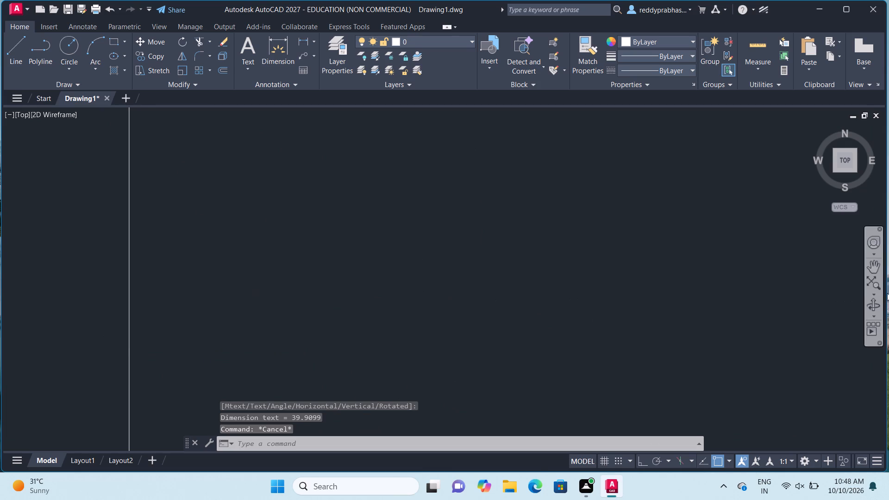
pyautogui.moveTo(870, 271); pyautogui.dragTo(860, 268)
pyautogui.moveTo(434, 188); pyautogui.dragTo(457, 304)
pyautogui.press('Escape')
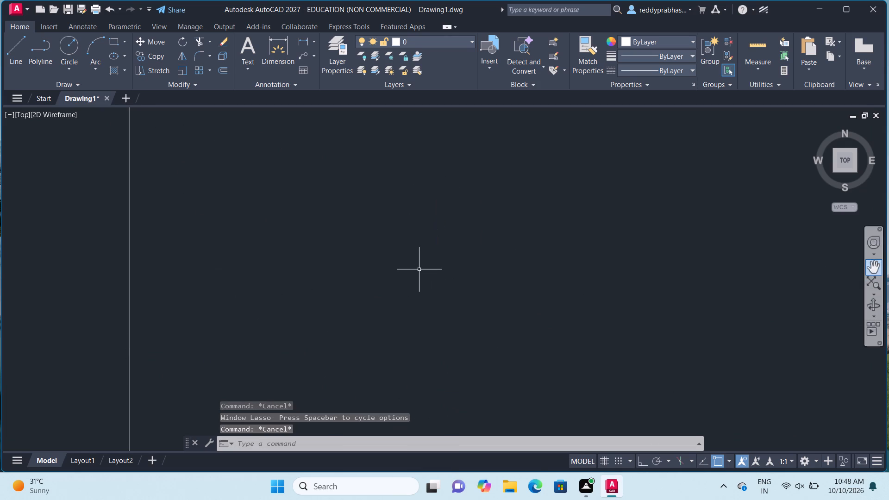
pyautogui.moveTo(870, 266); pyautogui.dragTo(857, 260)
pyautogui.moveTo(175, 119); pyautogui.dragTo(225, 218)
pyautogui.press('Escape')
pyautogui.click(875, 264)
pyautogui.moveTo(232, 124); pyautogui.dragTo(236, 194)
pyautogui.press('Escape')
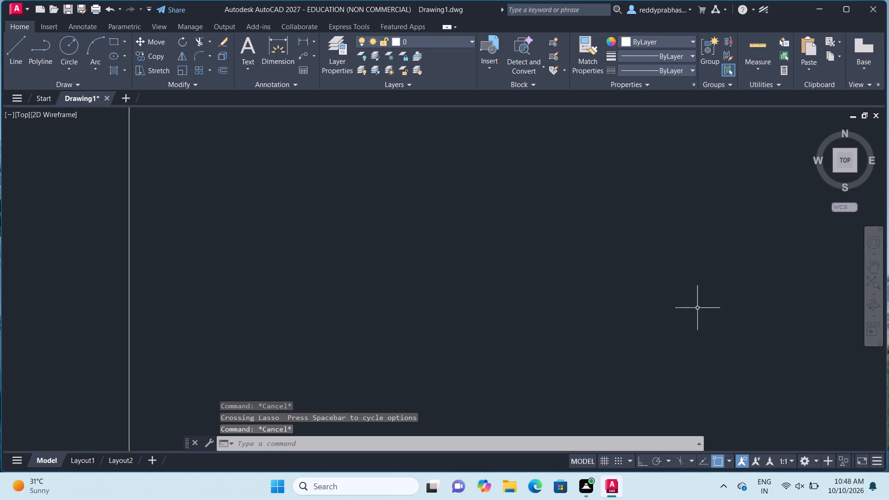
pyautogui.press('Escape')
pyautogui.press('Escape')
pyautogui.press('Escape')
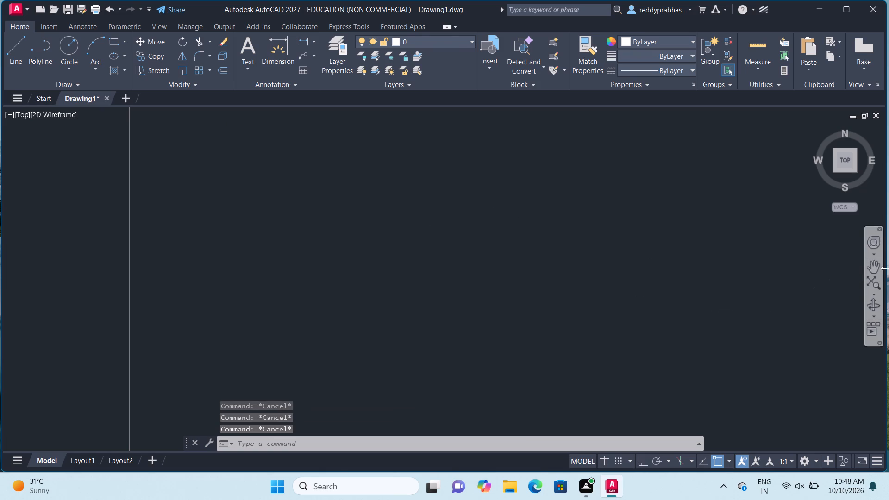
# Replace the text of the vertical dimension between the middle and bottom-left holes with 40, at text height 2.00.
pyautogui.click(879, 269)
pyautogui.moveTo(281, 205); pyautogui.dragTo(308, 275)
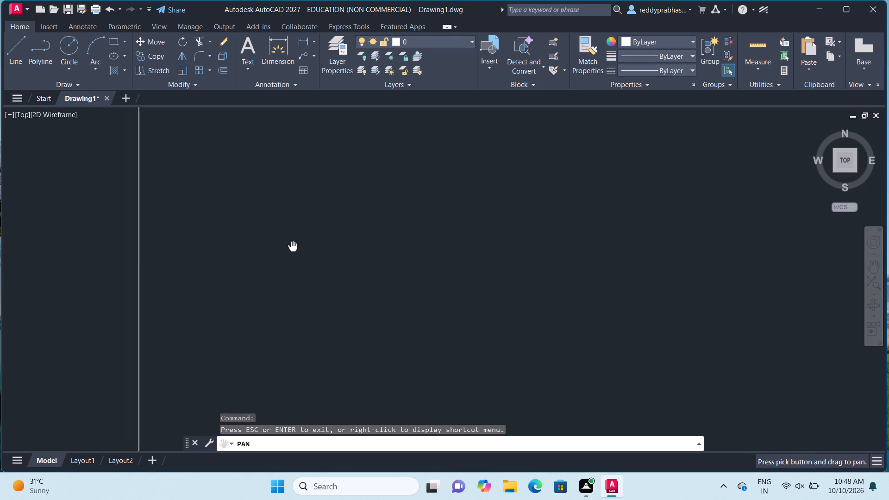
pyautogui.moveTo(308, 275); pyautogui.dragTo(339, 356)
pyautogui.moveTo(222, 191); pyautogui.dragTo(241, 341)
pyautogui.moveTo(249, 206); pyautogui.dragTo(251, 340)
pyautogui.scroll(-2, 245, 264)
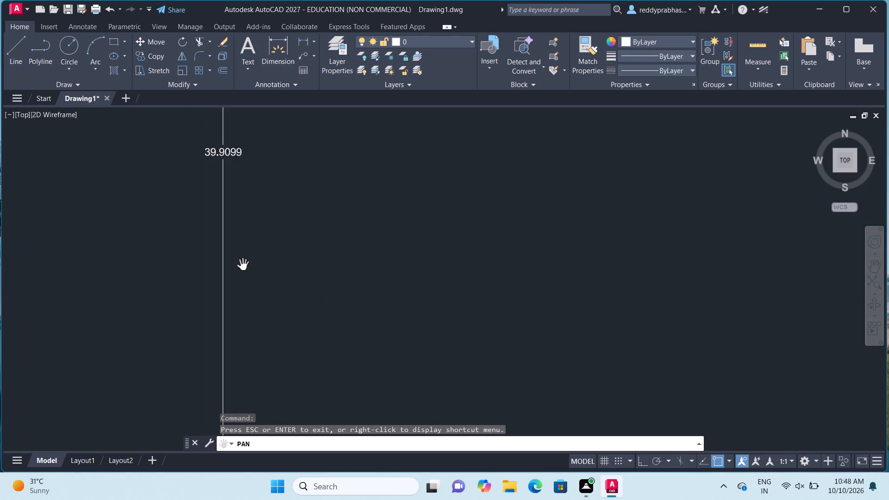
pyautogui.moveTo(236, 231); pyautogui.dragTo(226, 269)
pyautogui.click(224, 235)
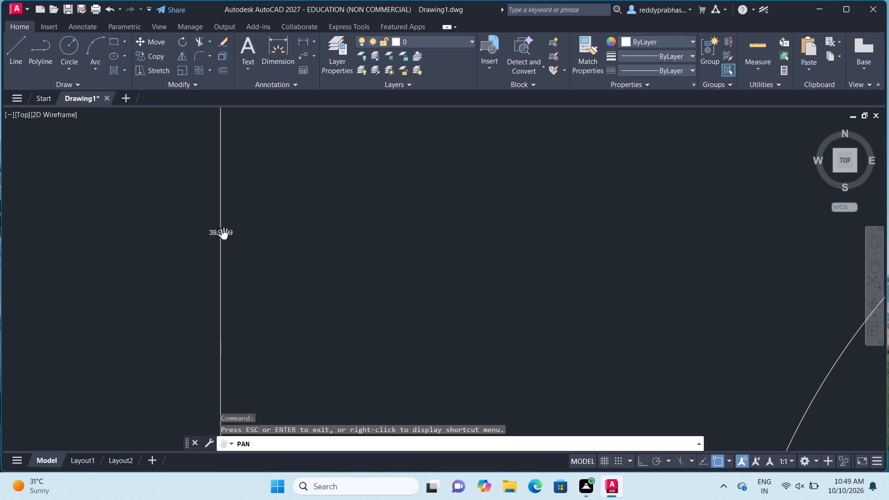
pyautogui.press('Escape')
pyautogui.tripleClick(224, 235)
pyautogui.press('Right')
pyautogui.press('BackSpace')
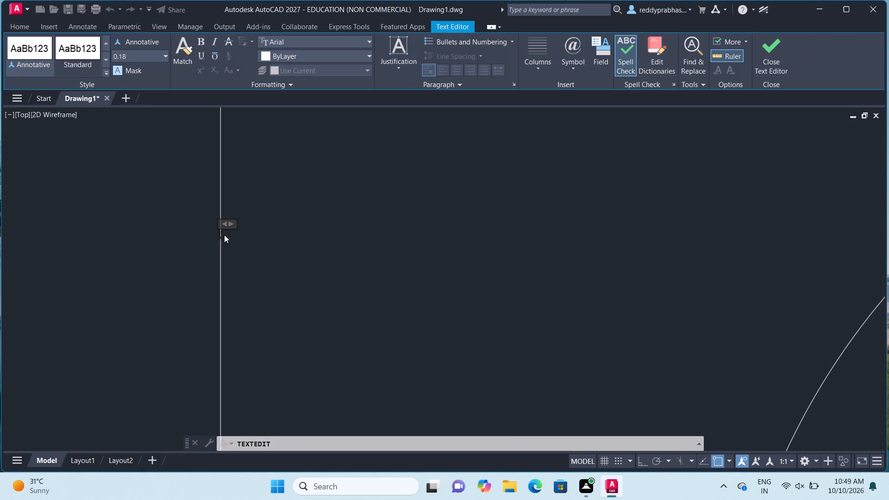
pyautogui.click(163, 55)
pyautogui.click(153, 67)
pyautogui.write('40')
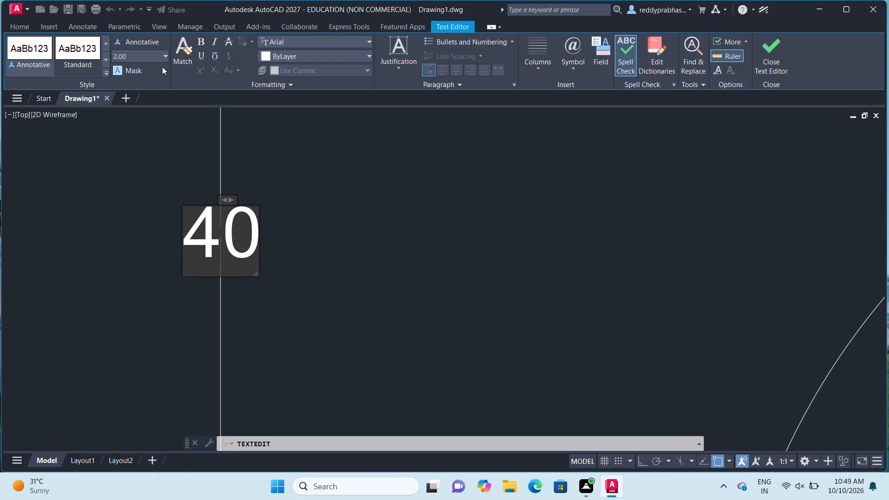
pyautogui.click(764, 63)
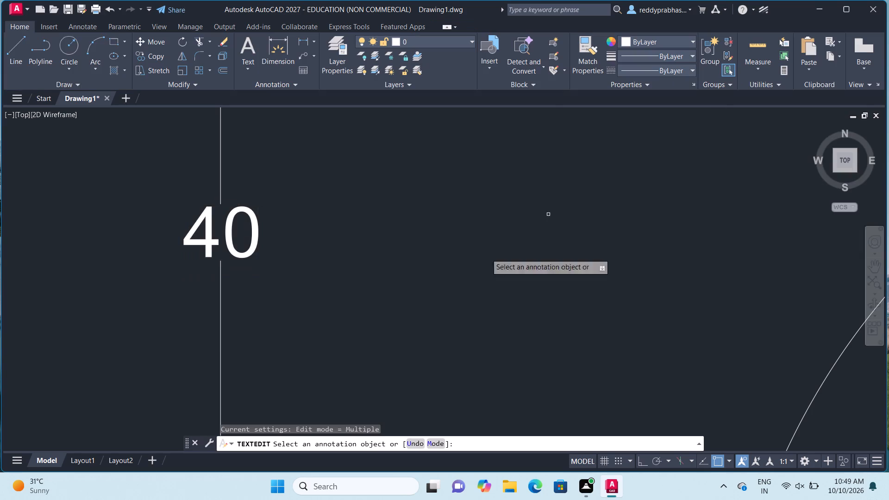
# Review the dimensioned bracket, including the two vertical hole-spacing dimensions on its left side.
pyautogui.scroll(-3, 378, 340)
pyautogui.scroll(-1, 545, 285)
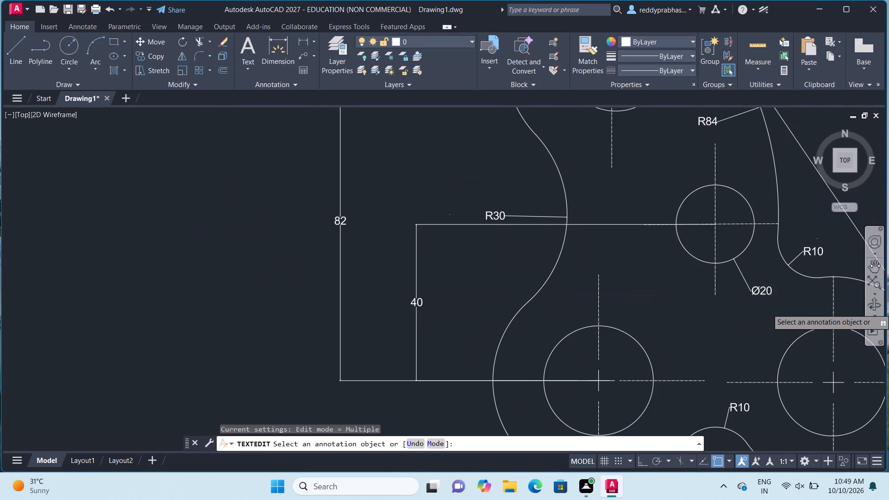
pyautogui.click(875, 266)
pyautogui.moveTo(641, 286); pyautogui.dragTo(364, 254)
pyautogui.scroll(-1, 358, 254)
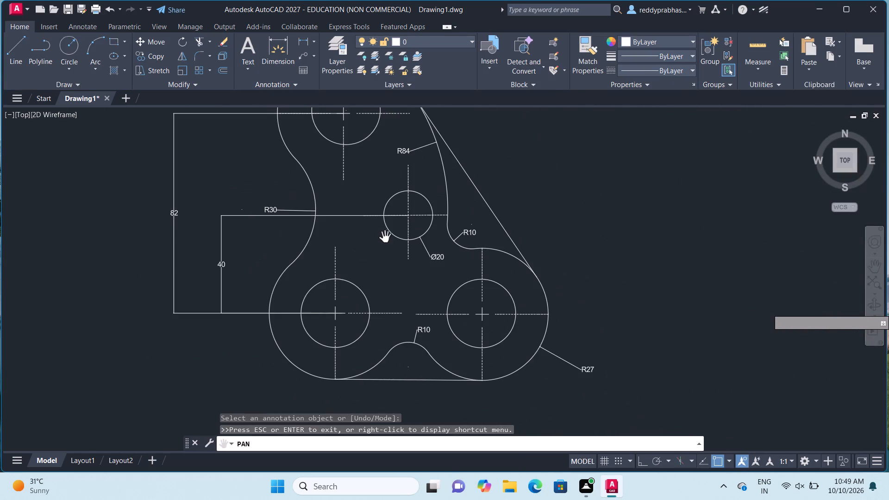
pyautogui.scroll(-1, 388, 235)
pyautogui.scroll(2, 382, 239)
pyautogui.scroll(-1, 380, 239)
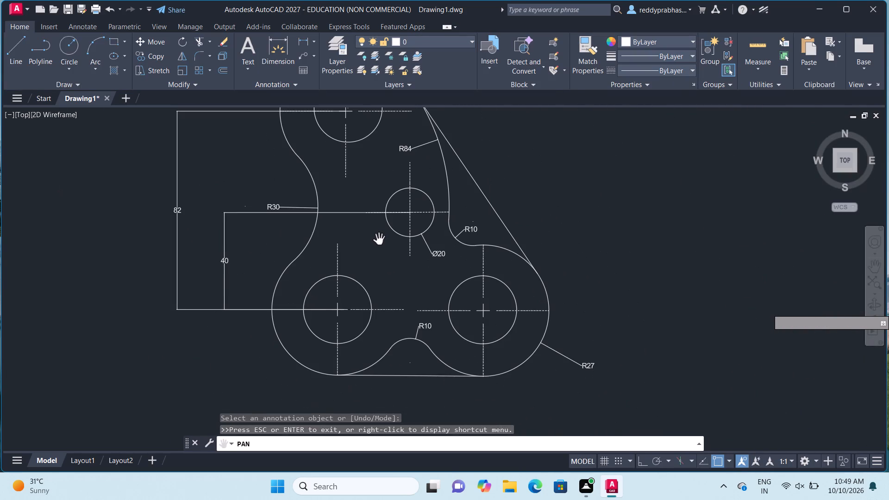
pyautogui.moveTo(310, 245); pyautogui.dragTo(331, 288)
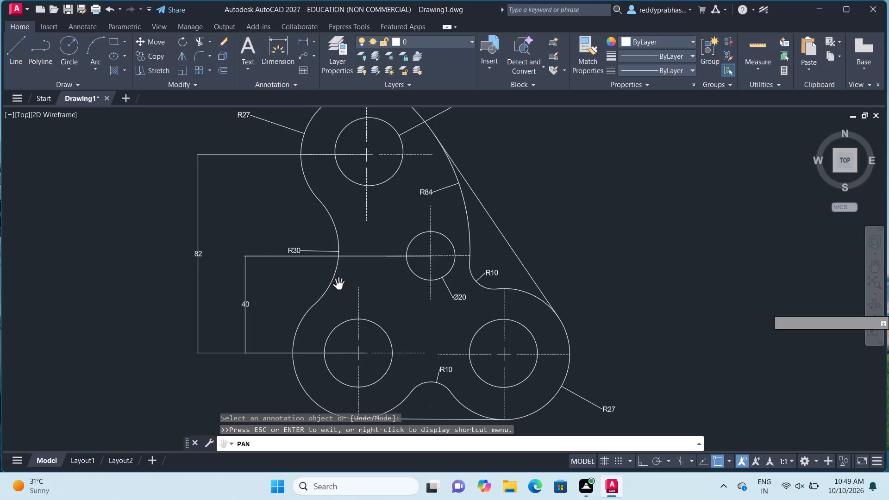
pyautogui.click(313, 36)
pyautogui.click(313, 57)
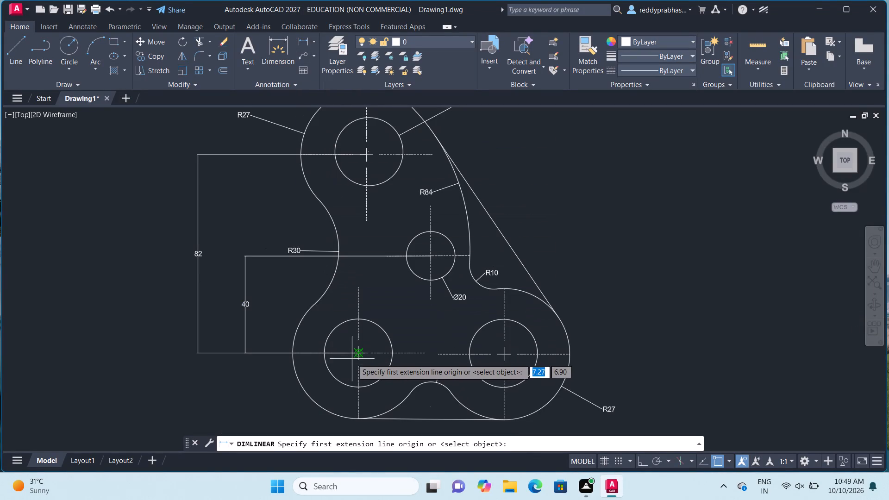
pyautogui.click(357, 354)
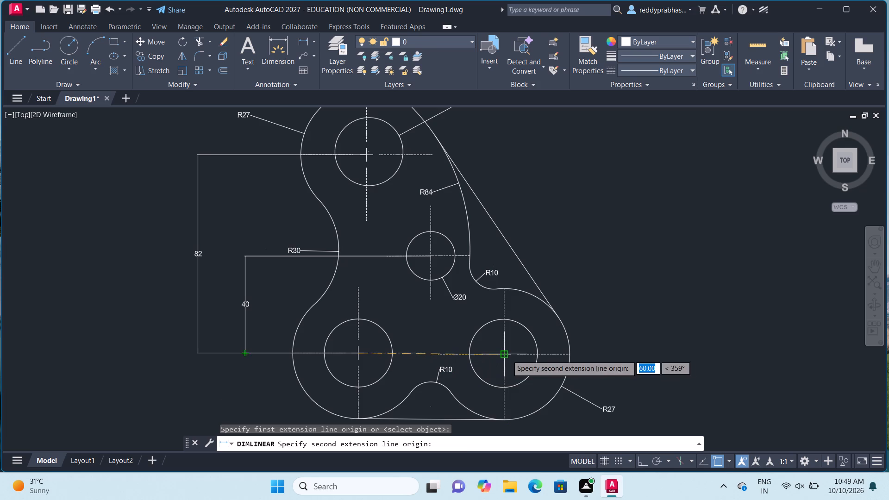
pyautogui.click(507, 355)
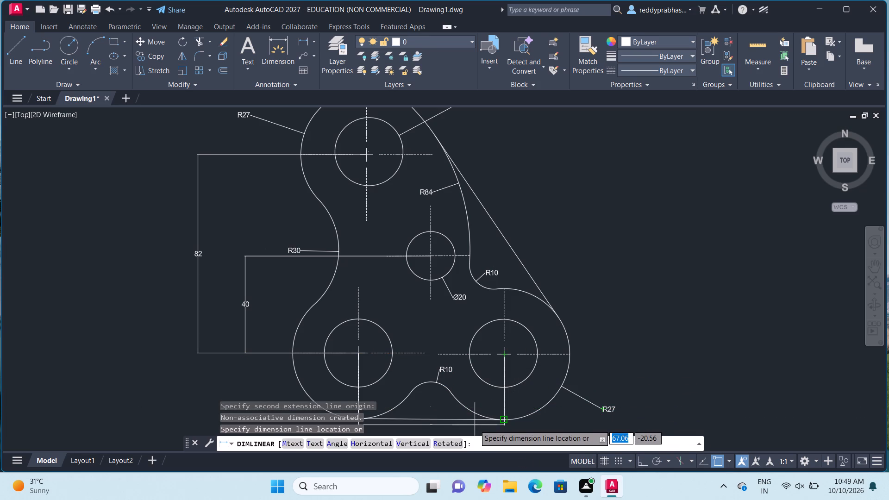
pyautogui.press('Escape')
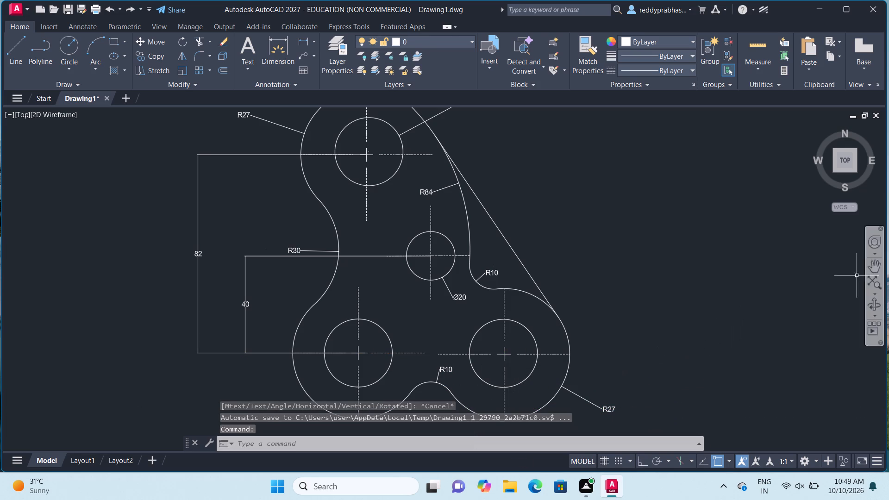
# Add a horizontal linear dimension from the bottom-left hole's centre to the bottom-right hole's centre, placed below the bracket.
pyautogui.click(876, 264)
pyautogui.moveTo(679, 341); pyautogui.dragTo(664, 244)
pyautogui.press('Escape')
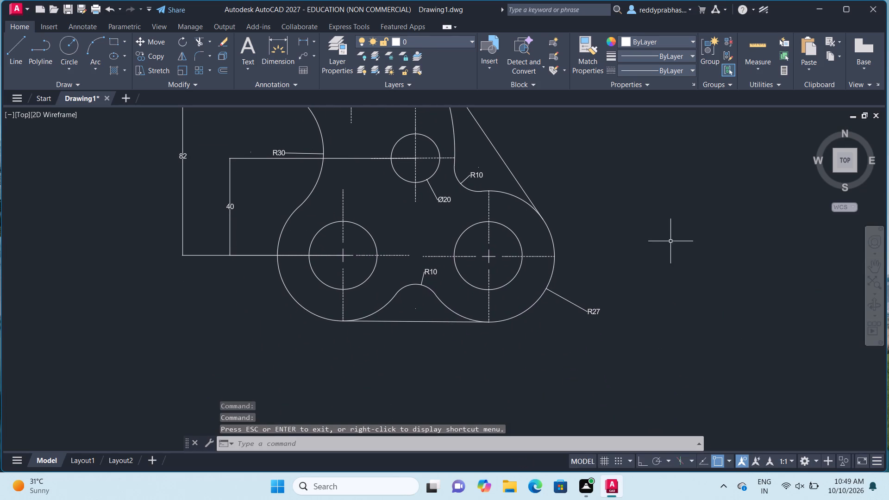
pyautogui.click(302, 41)
pyautogui.click(343, 255)
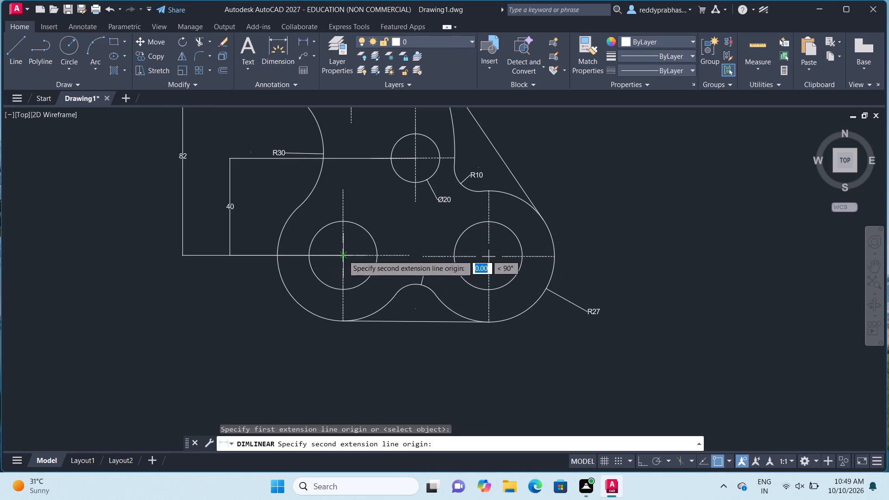
pyautogui.click(491, 257)
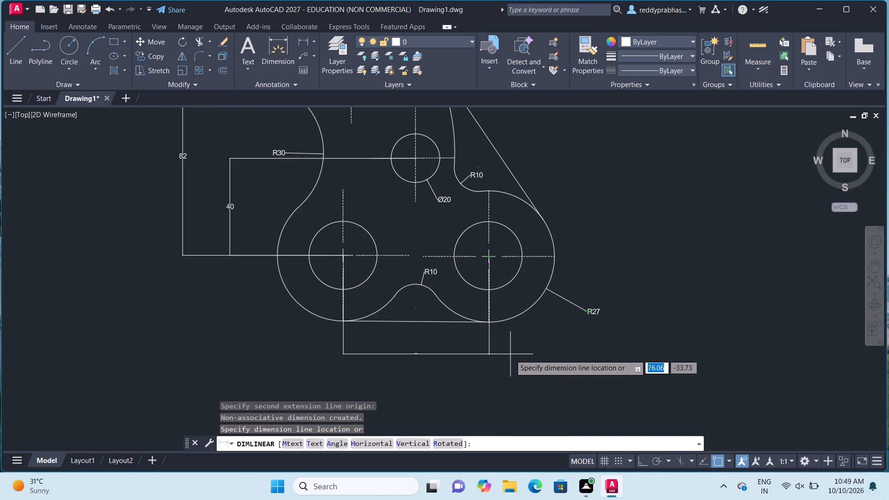
pyautogui.click(511, 360)
pyautogui.press('Escape')
# Replace the text of the horizontal dimension between the two bottom holes with 60, at text height 2.00.
pyautogui.scroll(5, 408, 371)
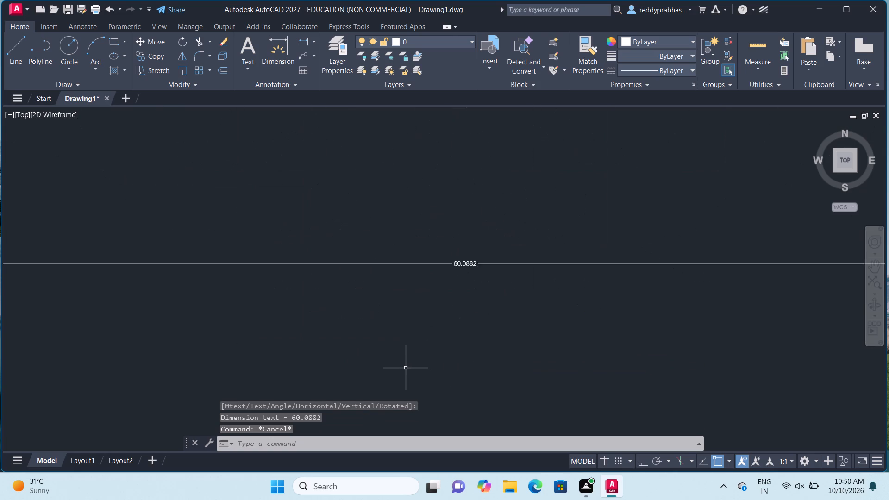
pyautogui.scroll(1, 406, 368)
pyautogui.click(869, 269)
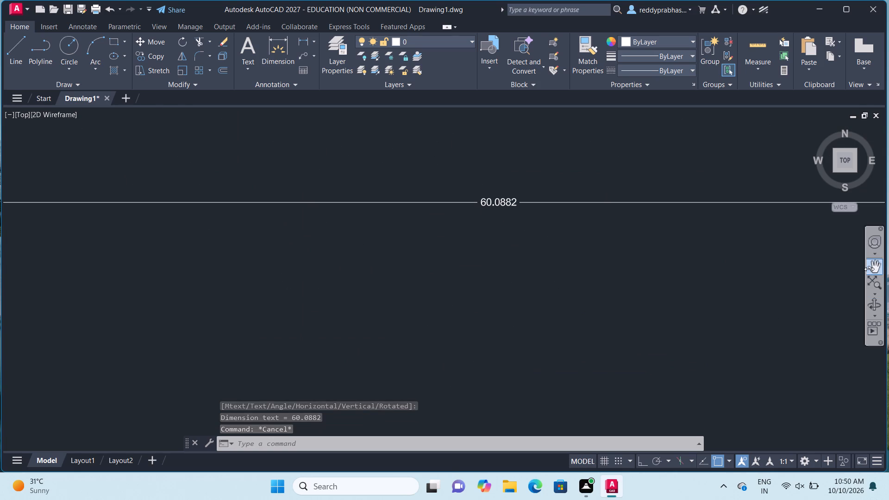
pyautogui.moveTo(657, 275); pyautogui.dragTo(622, 333)
pyautogui.press('Escape')
pyautogui.tripleClick(469, 259)
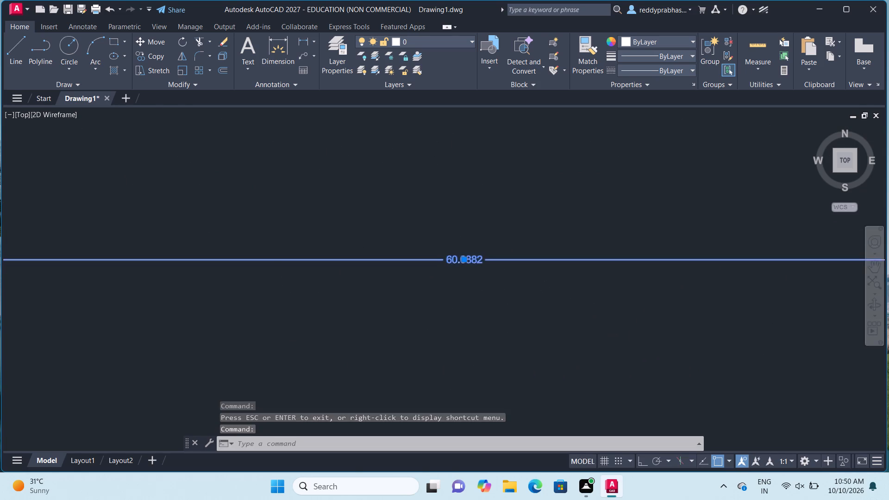
pyautogui.press('Right')
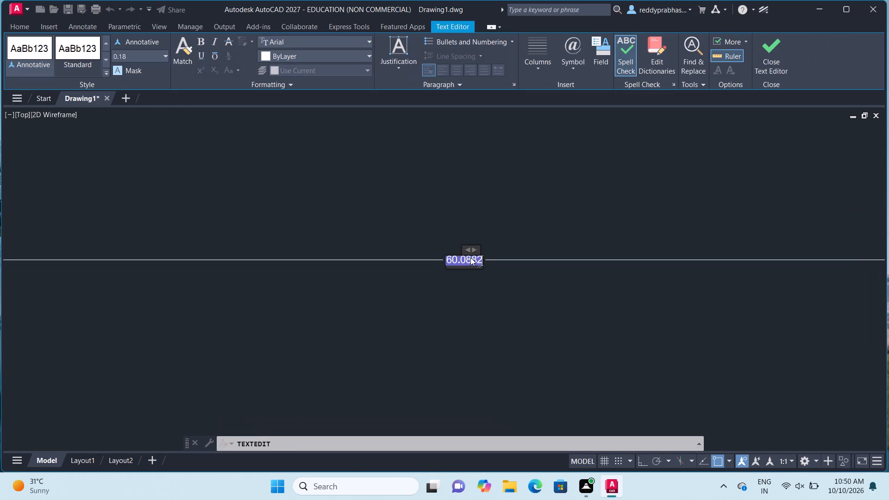
pyautogui.press('BackSpace')
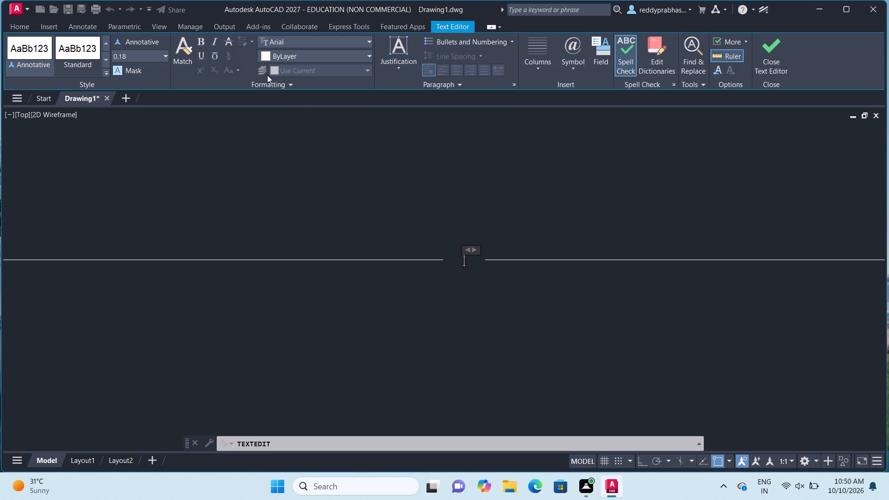
pyautogui.doubleClick(163, 54)
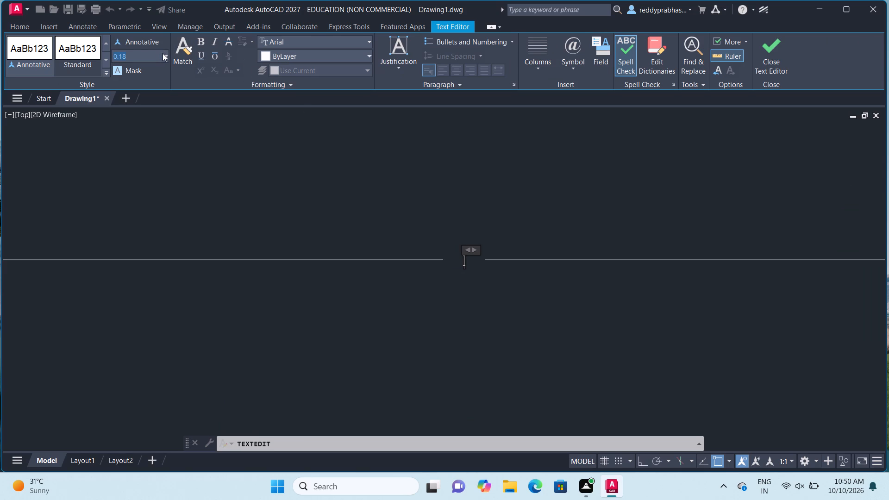
pyautogui.click(166, 55)
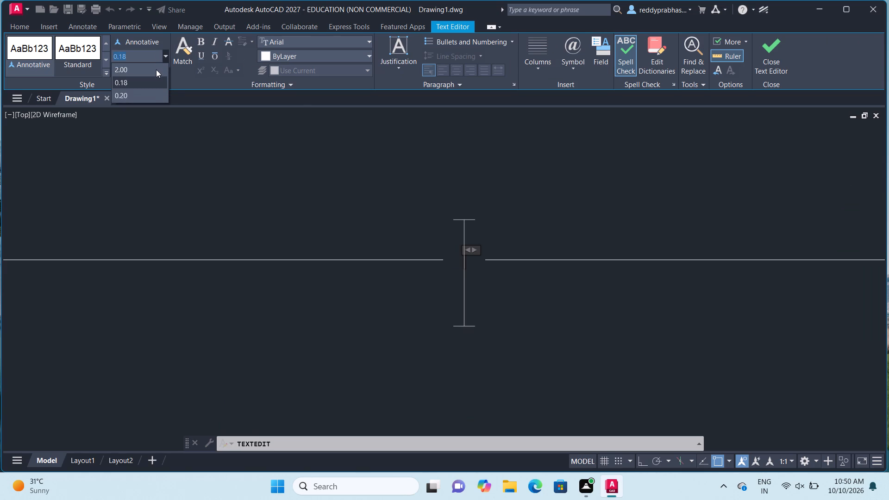
pyautogui.click(156, 70)
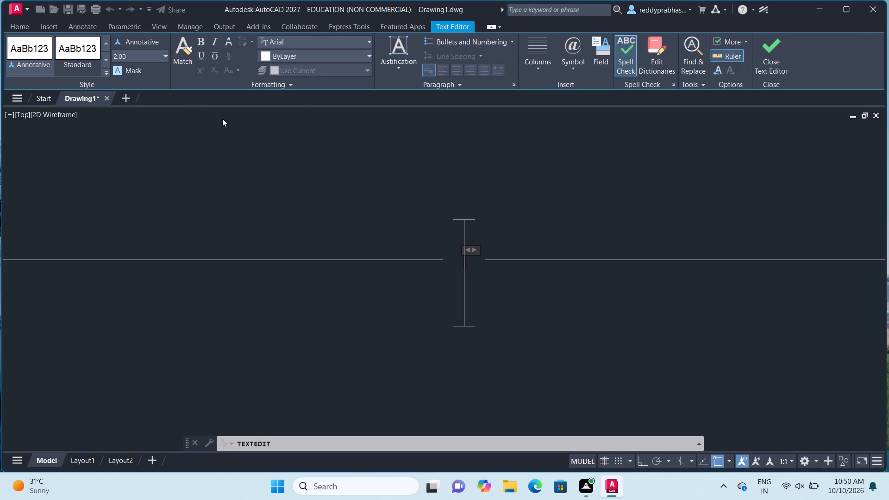
pyautogui.press('6')
pyautogui.press('0')
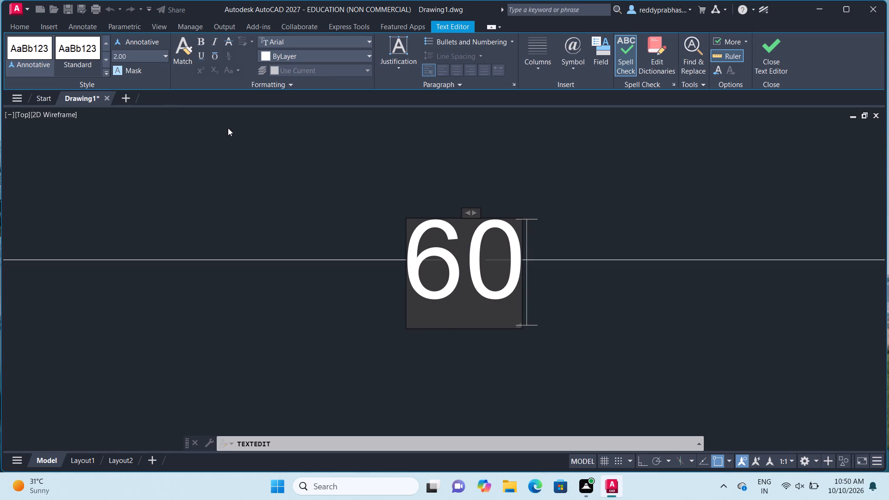
pyautogui.click(769, 43)
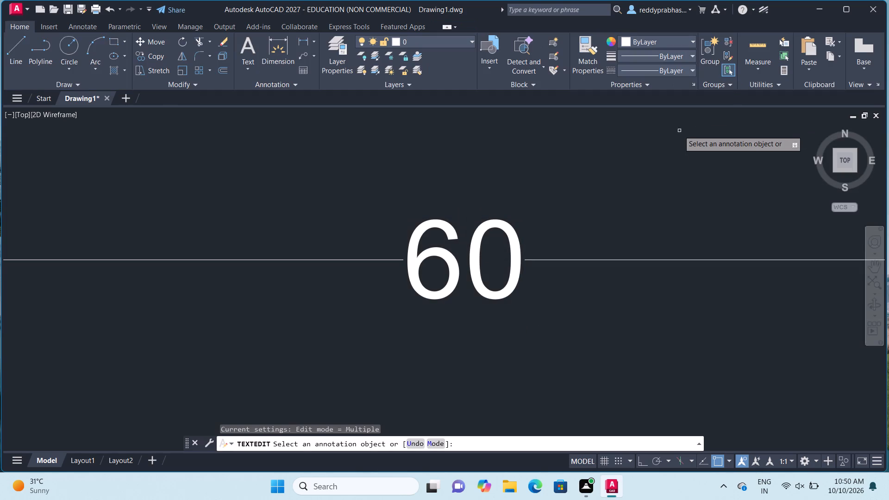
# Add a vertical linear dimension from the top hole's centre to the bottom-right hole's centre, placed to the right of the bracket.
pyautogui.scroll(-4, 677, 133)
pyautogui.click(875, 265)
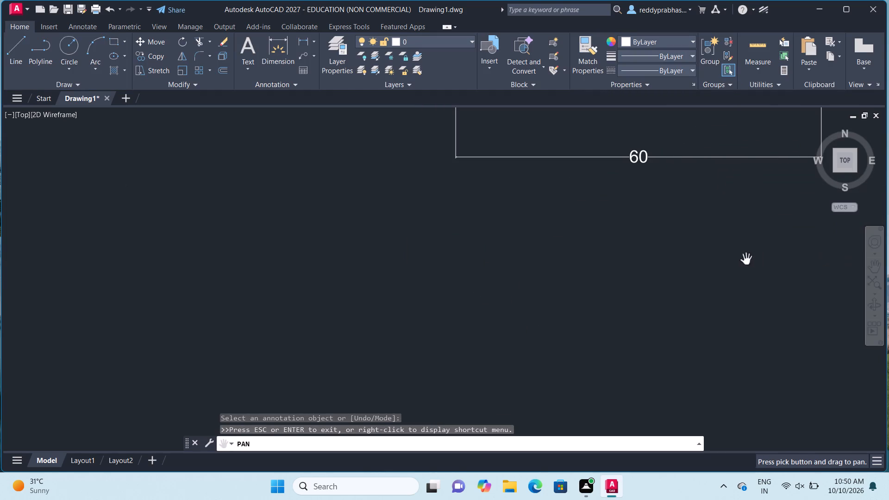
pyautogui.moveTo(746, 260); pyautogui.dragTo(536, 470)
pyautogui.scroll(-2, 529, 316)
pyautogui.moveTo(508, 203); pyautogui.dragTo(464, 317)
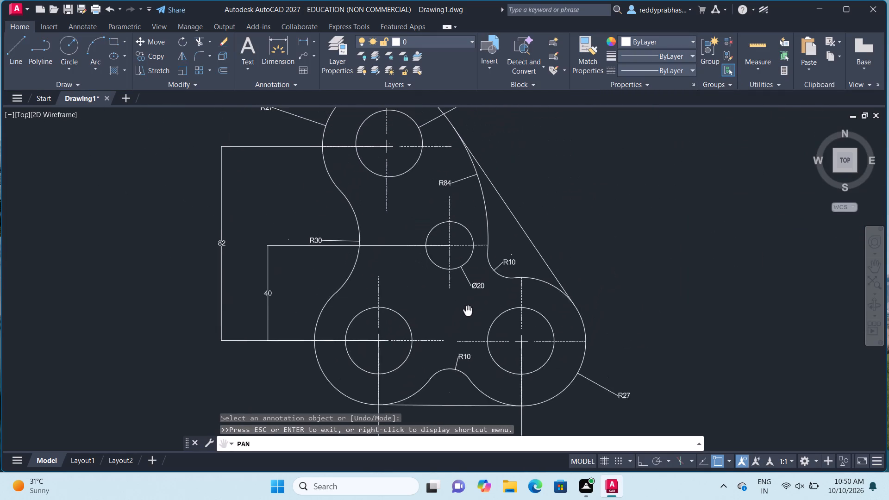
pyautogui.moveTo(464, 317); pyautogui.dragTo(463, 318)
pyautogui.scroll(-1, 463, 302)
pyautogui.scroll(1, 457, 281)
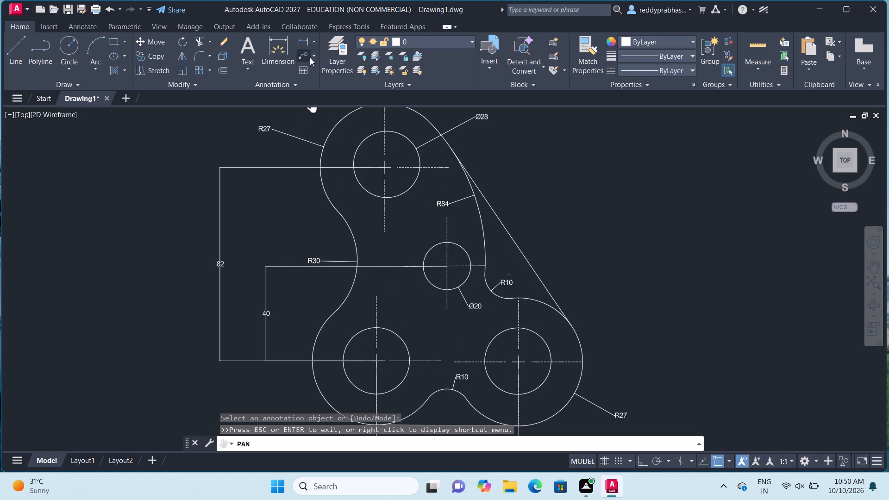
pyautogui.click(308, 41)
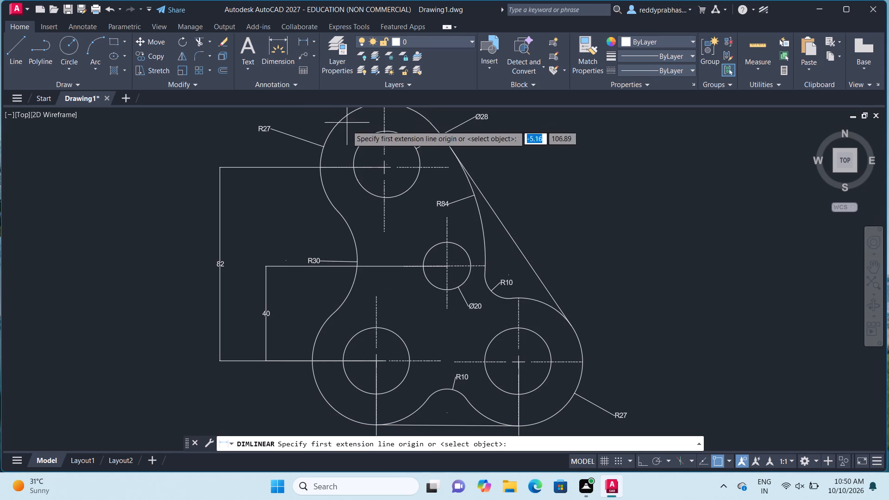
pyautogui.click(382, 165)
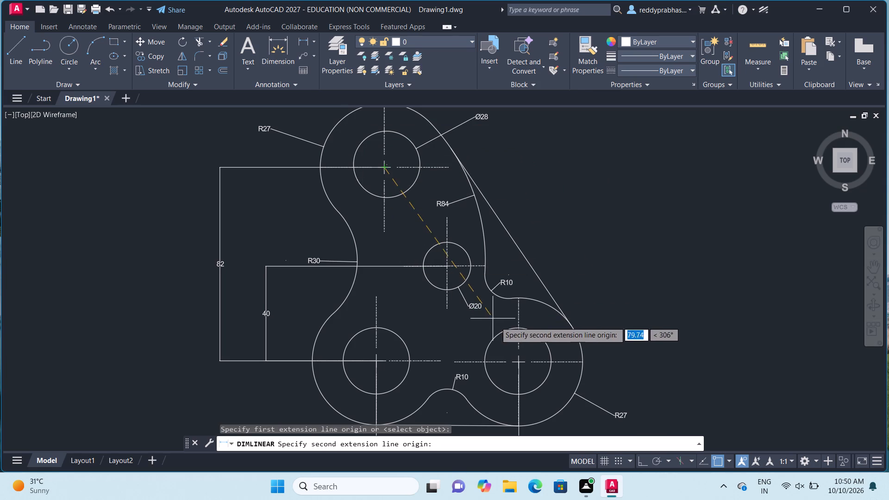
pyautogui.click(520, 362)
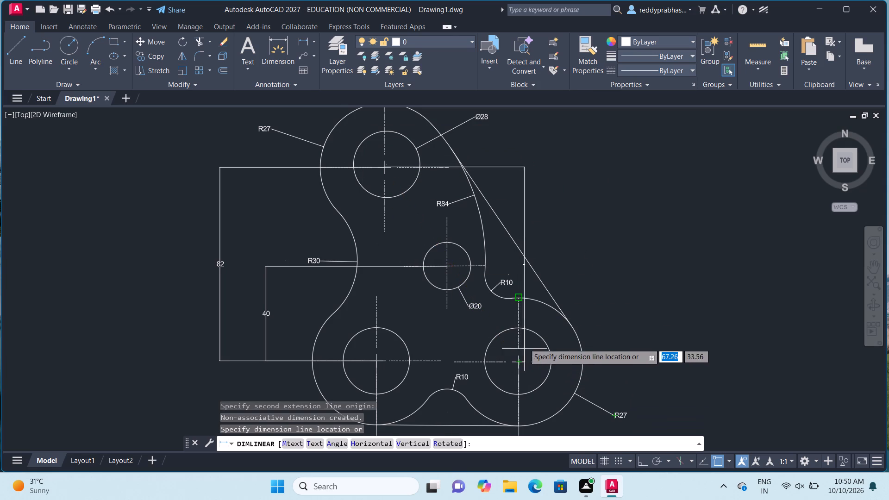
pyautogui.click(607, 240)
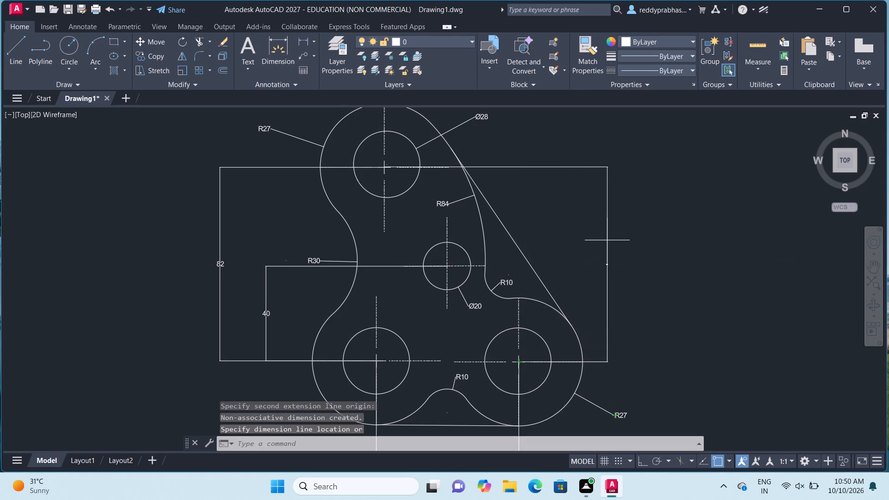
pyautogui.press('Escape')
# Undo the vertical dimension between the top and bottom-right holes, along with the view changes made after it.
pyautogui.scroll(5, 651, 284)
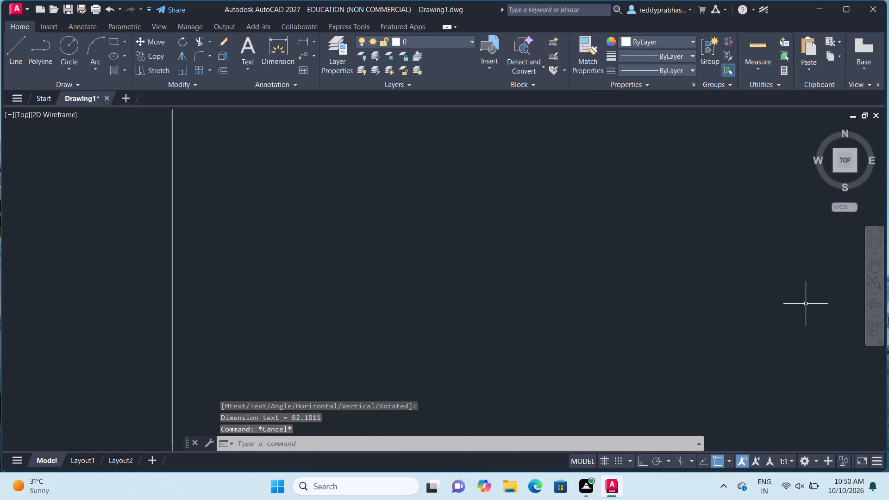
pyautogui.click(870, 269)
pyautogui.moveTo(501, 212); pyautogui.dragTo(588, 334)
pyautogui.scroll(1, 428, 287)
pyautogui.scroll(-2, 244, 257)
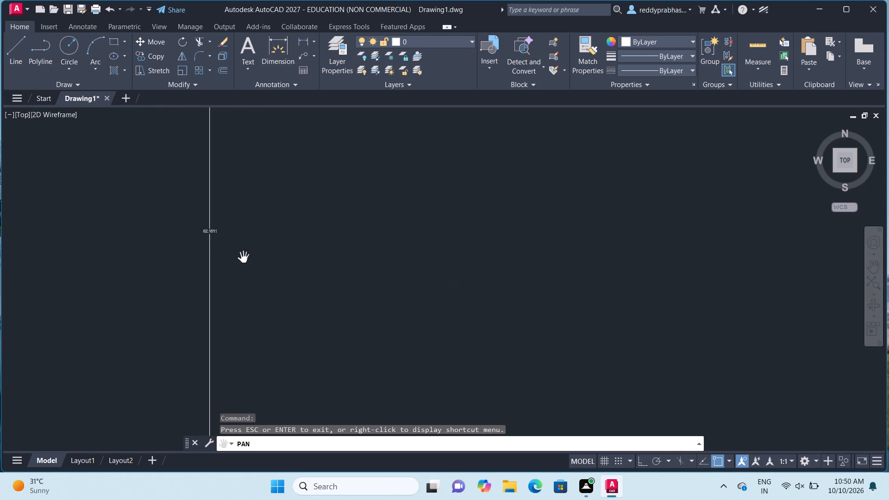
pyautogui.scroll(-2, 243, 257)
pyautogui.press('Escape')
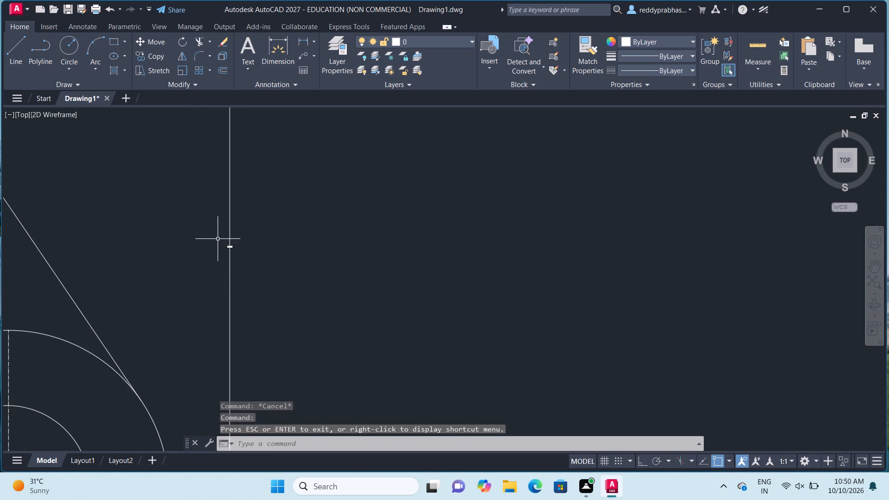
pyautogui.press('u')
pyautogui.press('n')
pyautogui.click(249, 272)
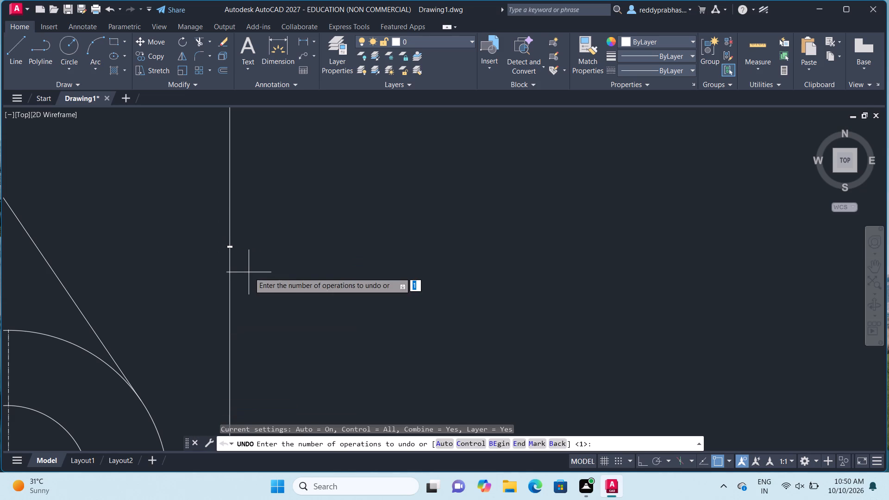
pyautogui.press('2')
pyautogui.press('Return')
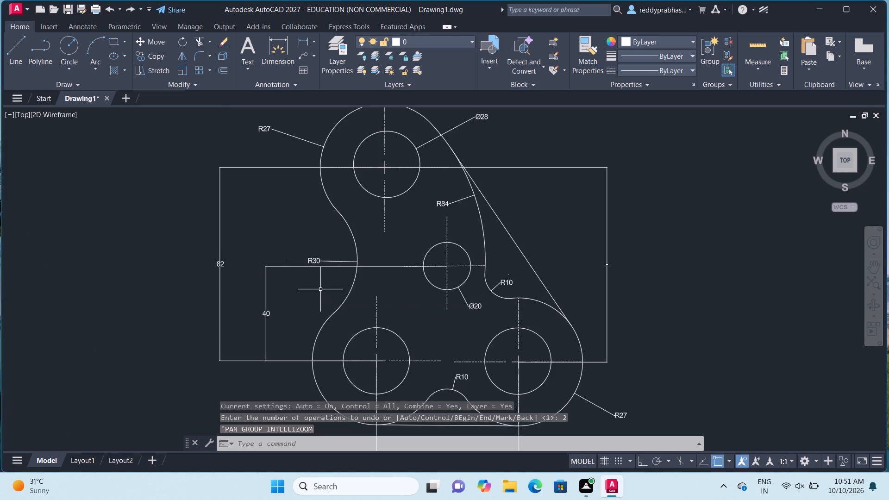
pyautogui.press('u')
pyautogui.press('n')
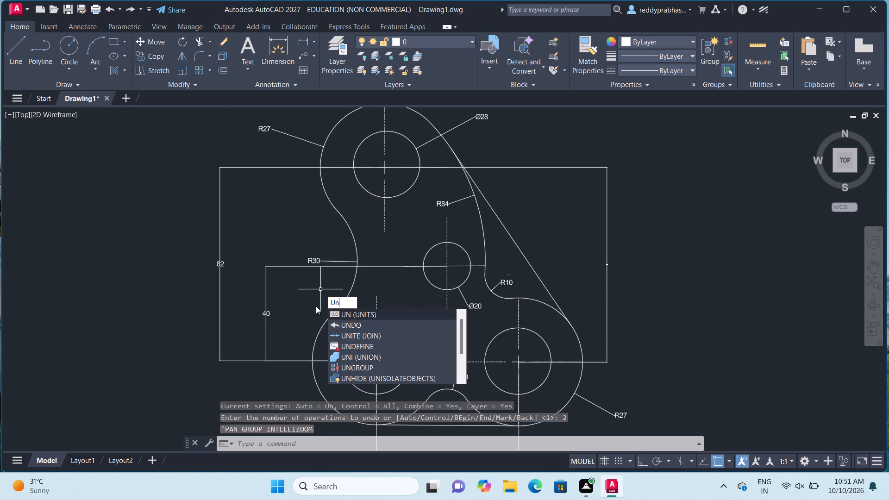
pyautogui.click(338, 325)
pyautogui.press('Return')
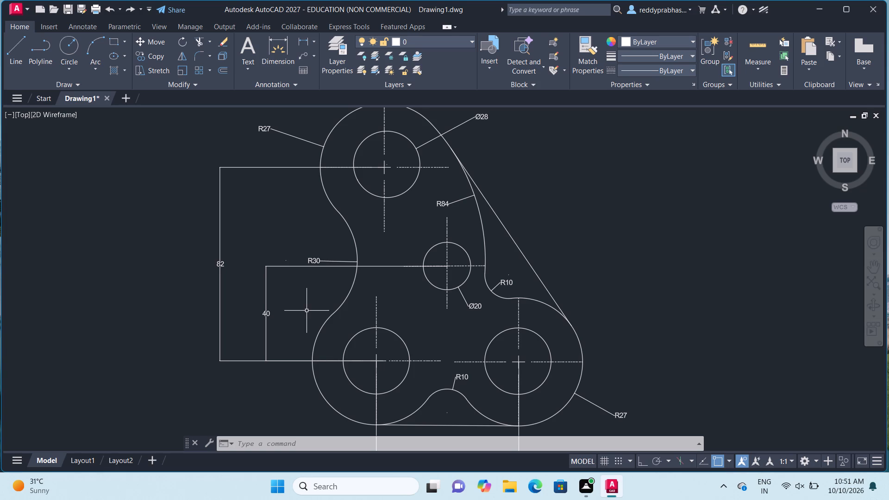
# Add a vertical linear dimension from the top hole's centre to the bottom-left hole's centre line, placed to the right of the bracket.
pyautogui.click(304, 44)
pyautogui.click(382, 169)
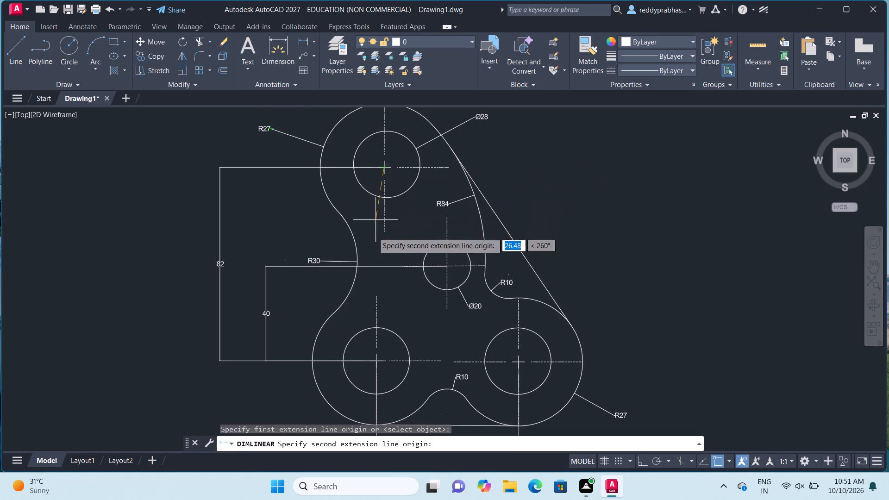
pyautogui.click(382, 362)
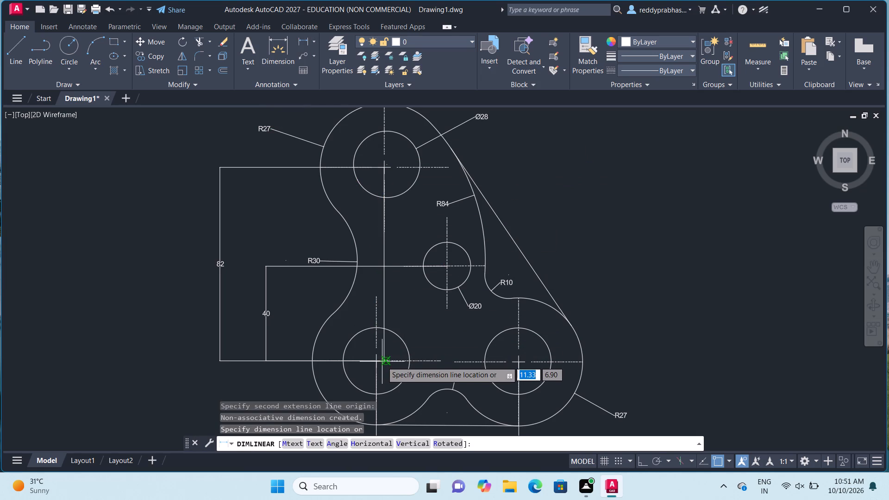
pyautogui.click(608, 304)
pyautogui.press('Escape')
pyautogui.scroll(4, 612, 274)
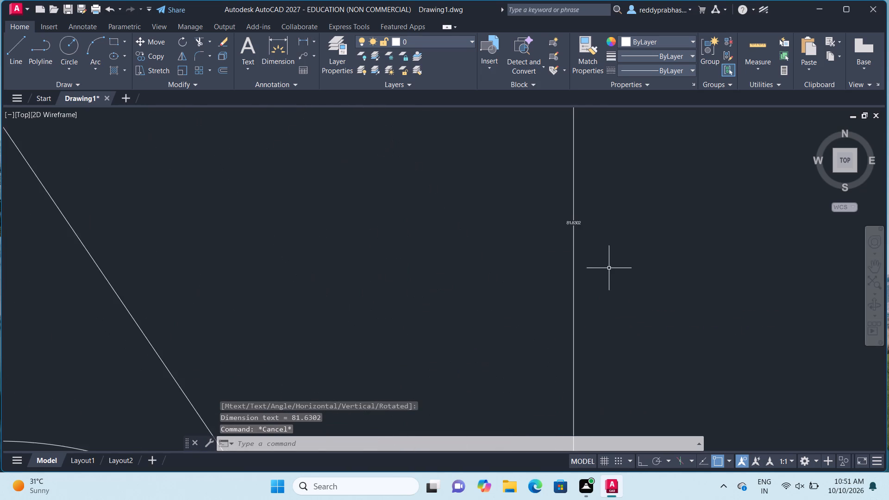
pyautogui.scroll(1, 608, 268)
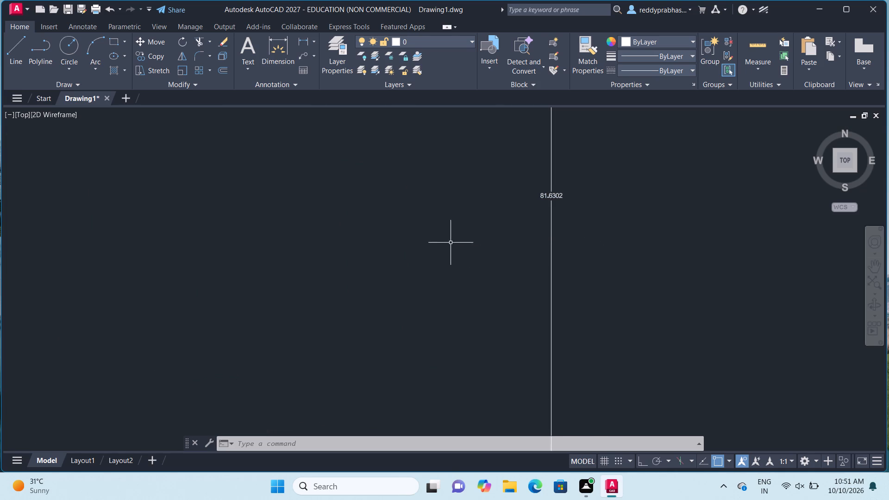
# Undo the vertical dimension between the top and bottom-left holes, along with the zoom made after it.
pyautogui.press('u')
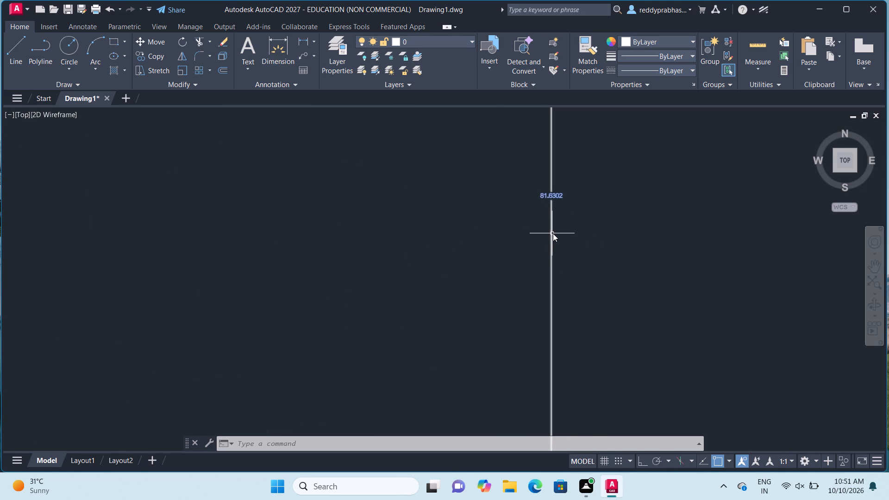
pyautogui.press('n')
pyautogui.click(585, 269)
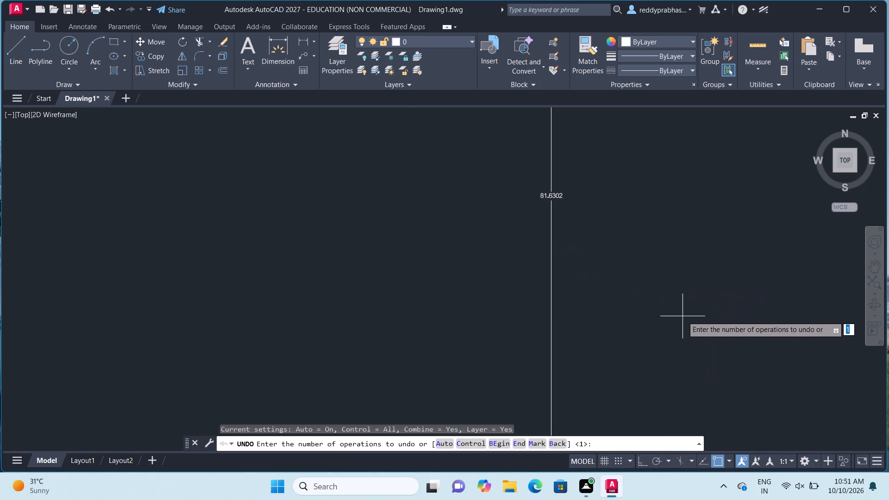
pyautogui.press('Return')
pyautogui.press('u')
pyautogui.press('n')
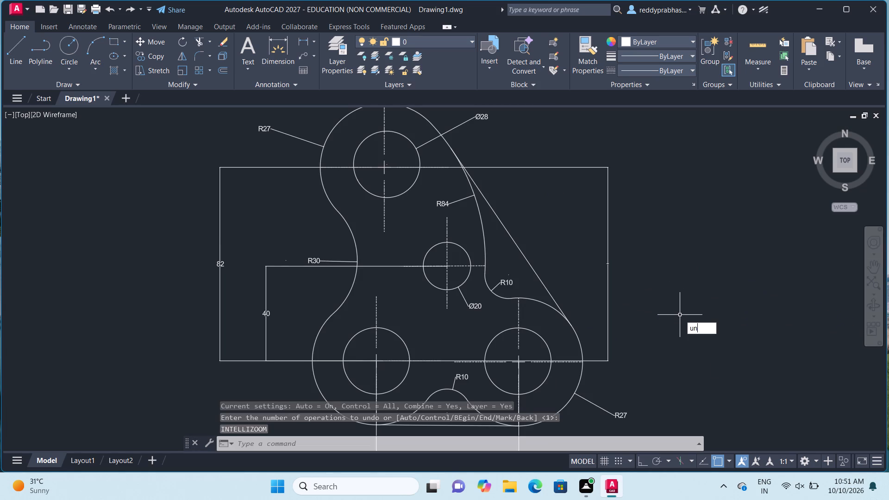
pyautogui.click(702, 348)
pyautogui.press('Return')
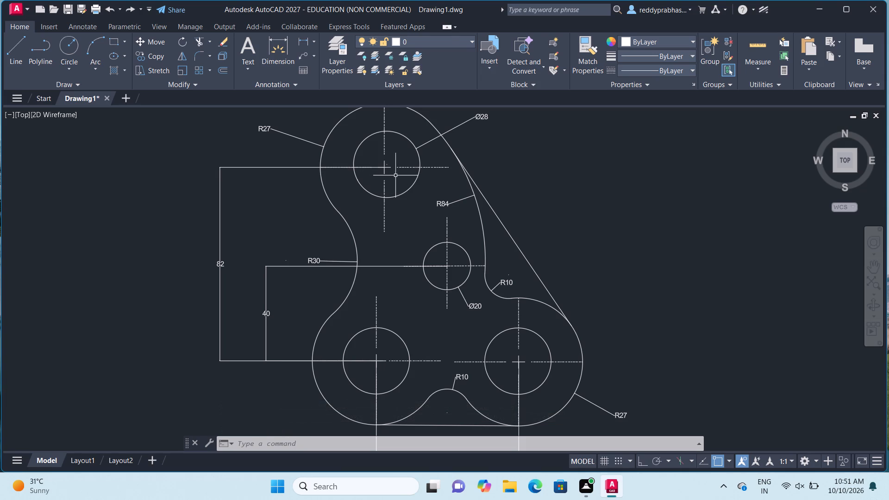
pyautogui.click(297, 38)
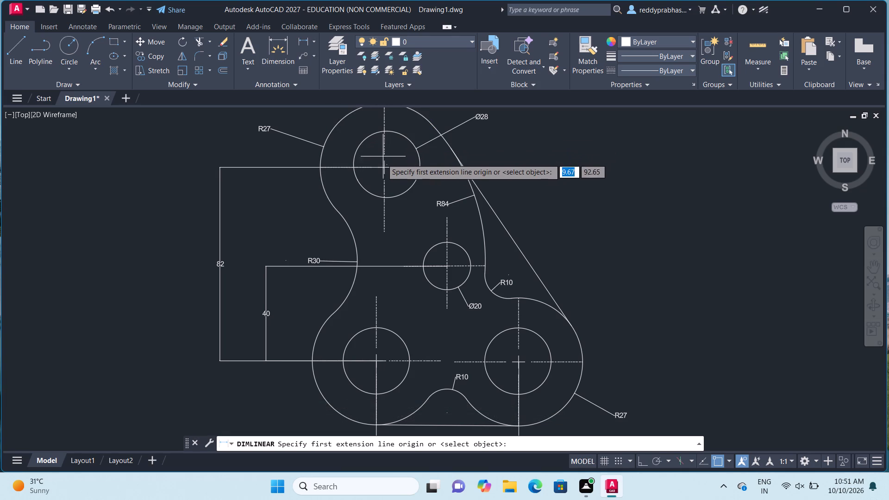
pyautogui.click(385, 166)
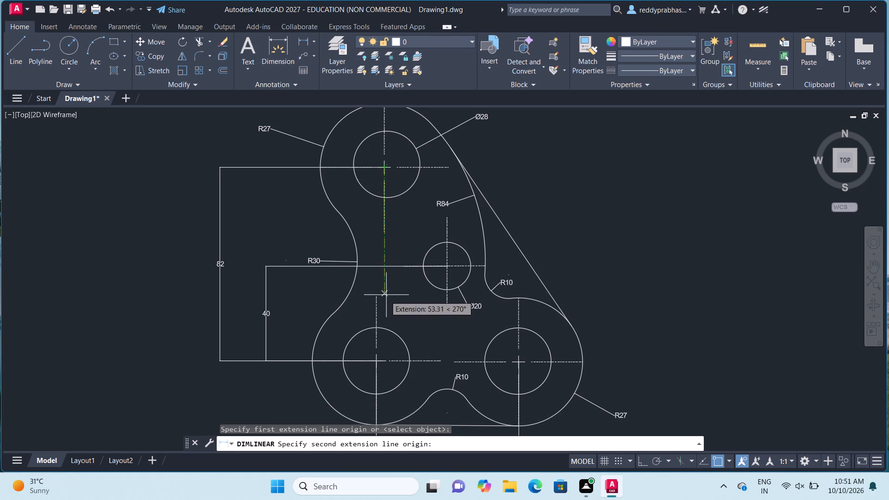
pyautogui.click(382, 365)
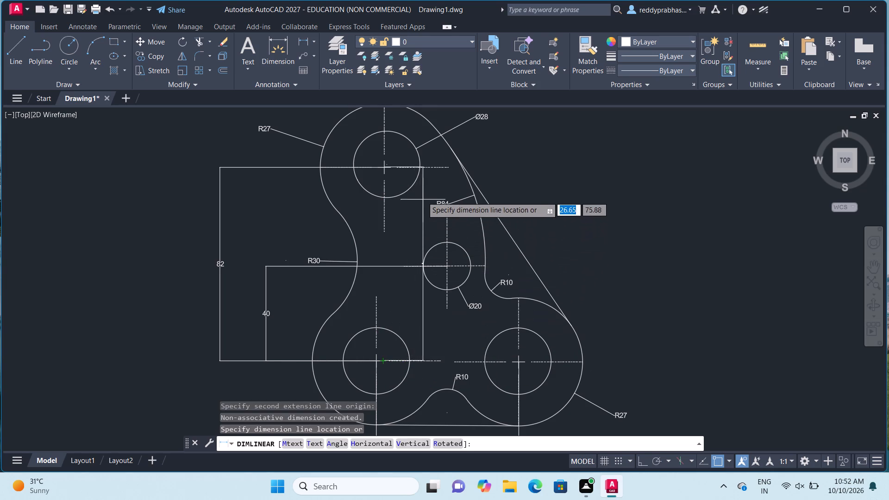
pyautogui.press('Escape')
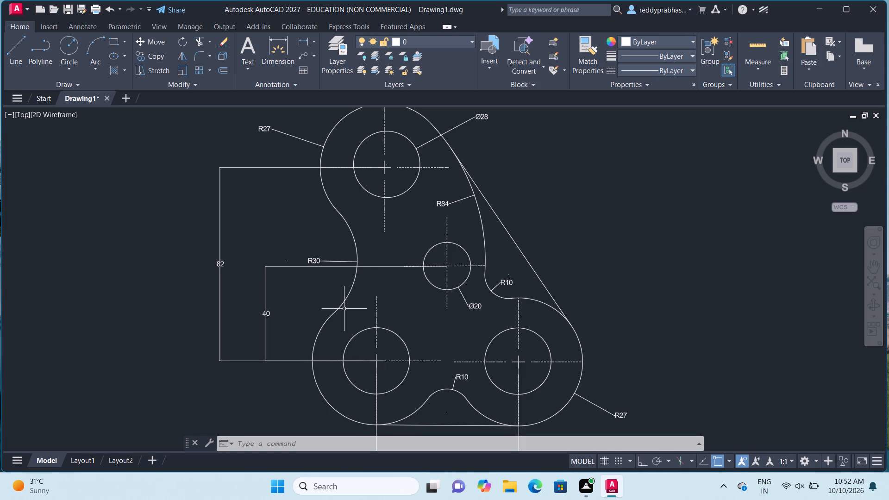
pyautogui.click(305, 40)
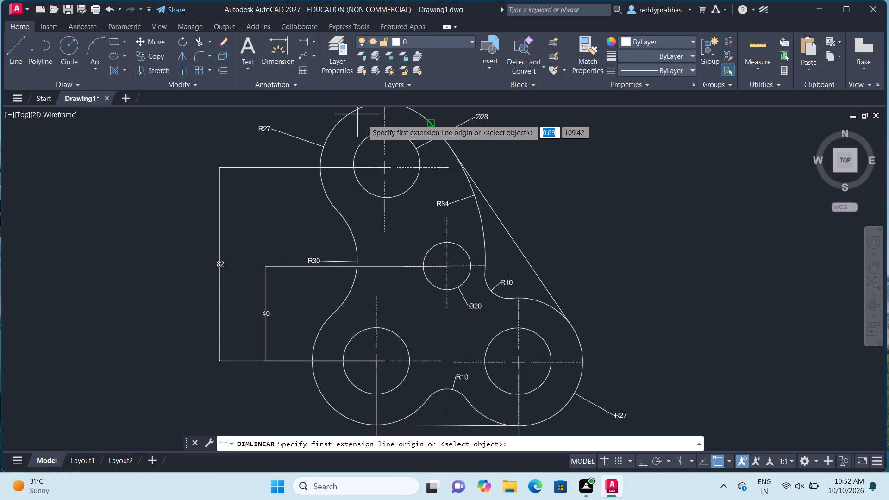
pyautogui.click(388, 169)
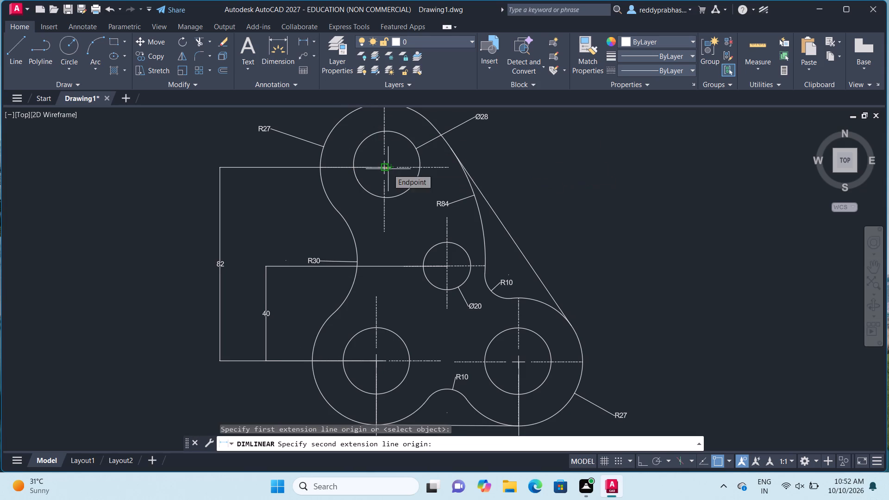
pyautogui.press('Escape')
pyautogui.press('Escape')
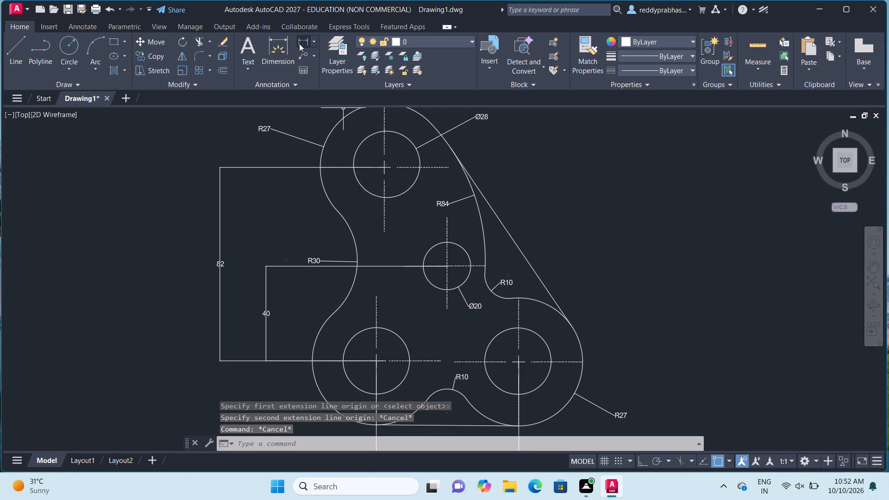
# Add a horizontal linear dimension from the top hole's centre to the bottom-right hole's centre, placed above the top hole.
pyautogui.click(299, 41)
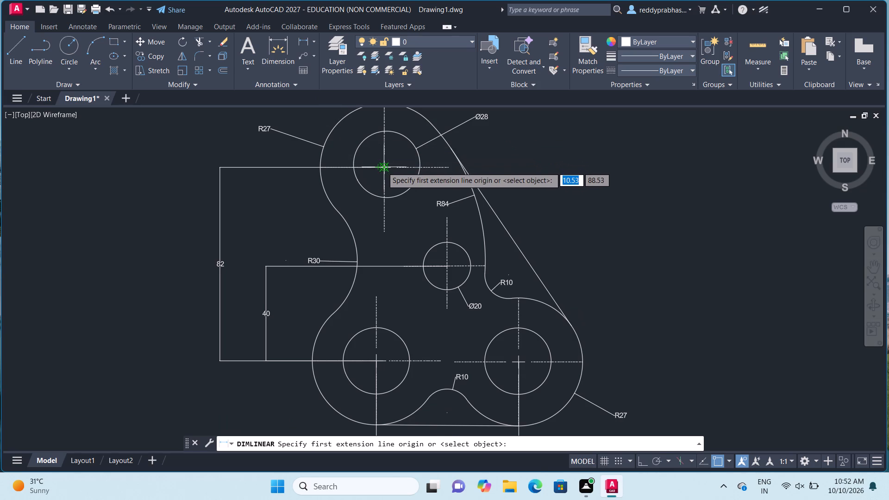
pyautogui.click(383, 168)
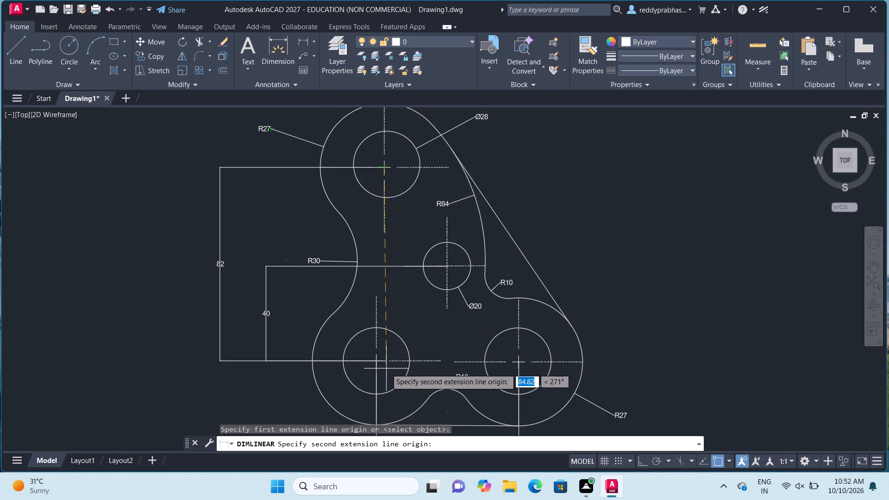
pyautogui.click(516, 361)
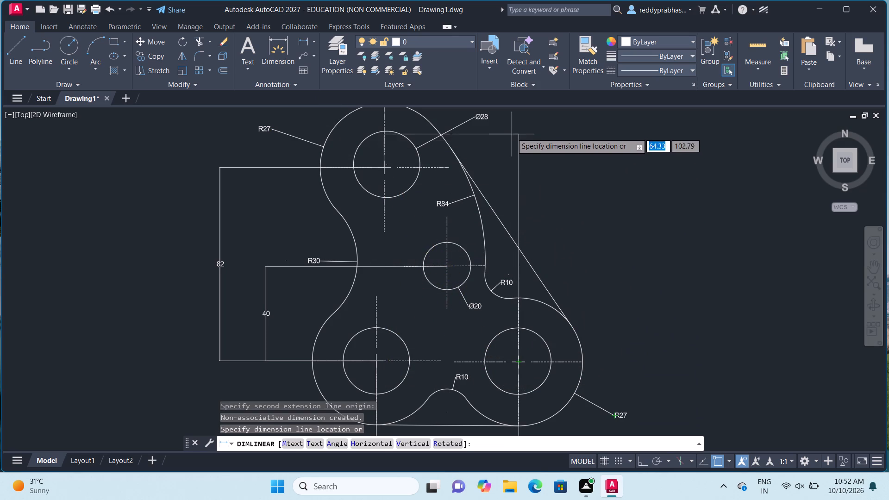
pyautogui.click(514, 112)
pyautogui.press('Escape')
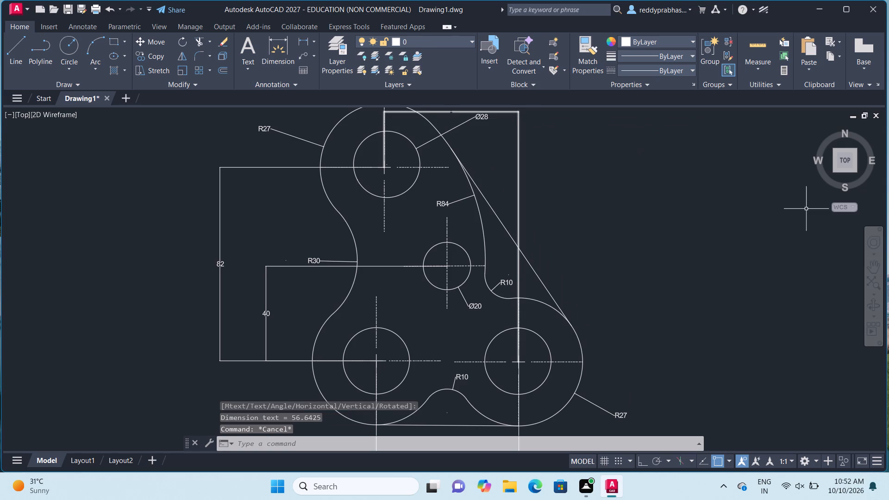
# Replace the text of the horizontal dimension between the top and bottom-right holes with 56, at text height 2.00.
pyautogui.click(876, 267)
pyautogui.moveTo(691, 249); pyautogui.dragTo(723, 320)
pyautogui.scroll(1, 671, 299)
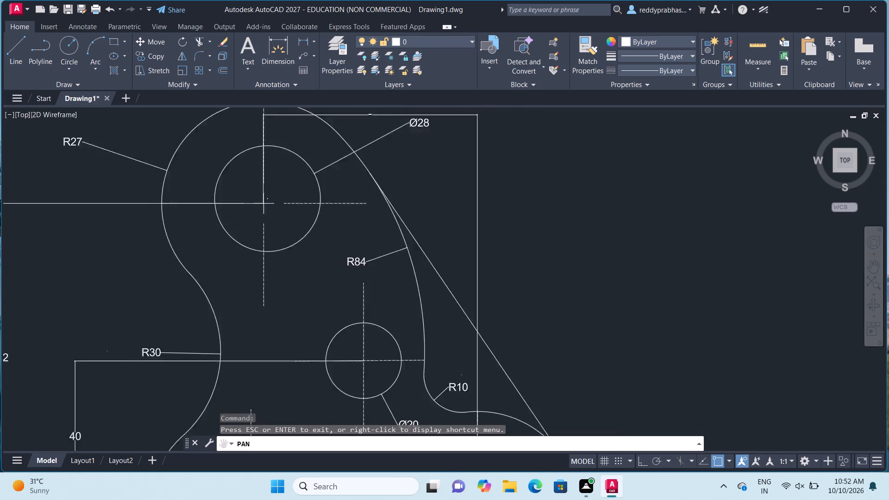
pyautogui.scroll(1, 663, 296)
pyautogui.moveTo(265, 163); pyautogui.dragTo(523, 389)
pyautogui.scroll(2, 476, 350)
pyautogui.moveTo(380, 234); pyautogui.dragTo(390, 341)
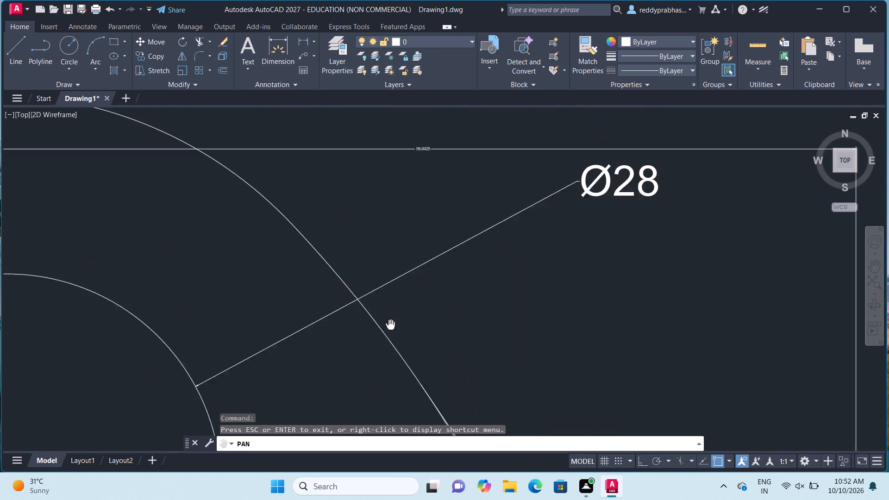
pyautogui.moveTo(390, 341); pyautogui.dragTo(390, 375)
pyautogui.scroll(2, 390, 356)
pyautogui.moveTo(371, 242); pyautogui.dragTo(373, 493)
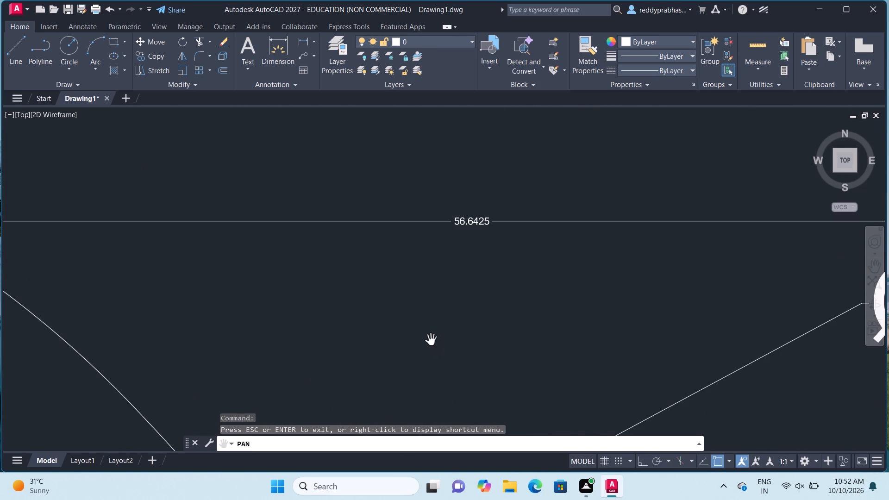
pyautogui.press('Escape')
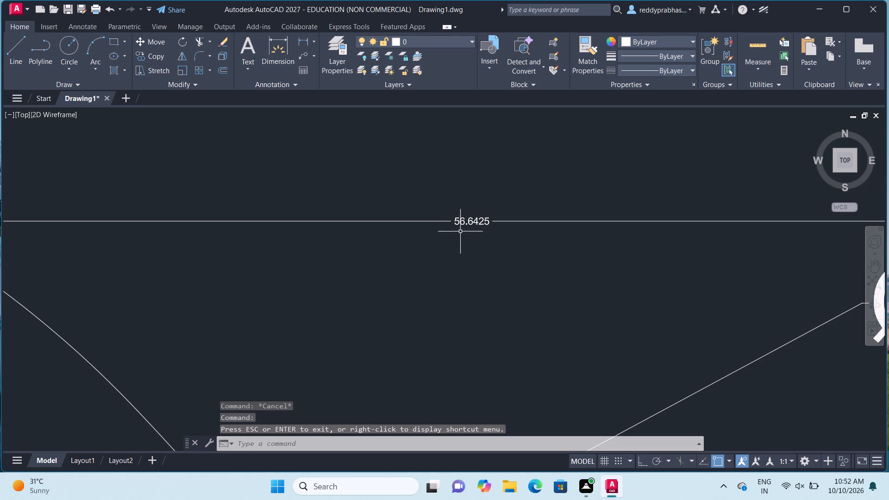
pyautogui.doubleClick(465, 222)
pyautogui.press('Right')
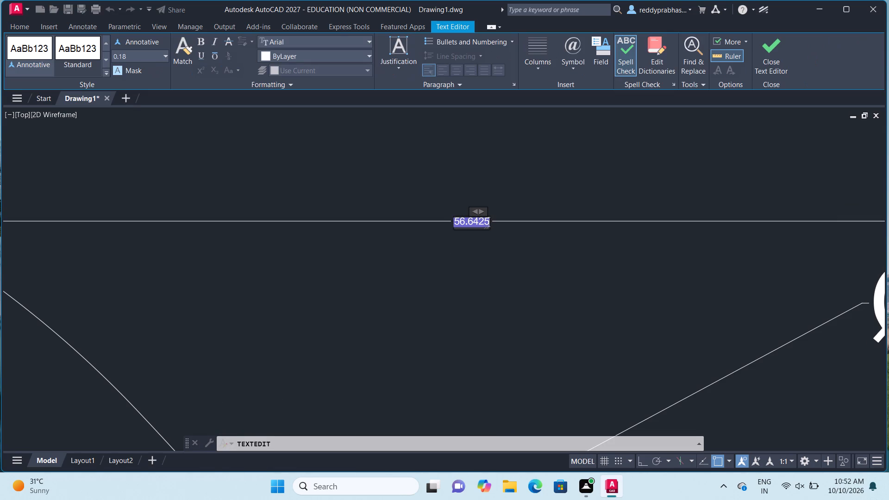
pyautogui.press('BackSpace')
pyautogui.click(168, 56)
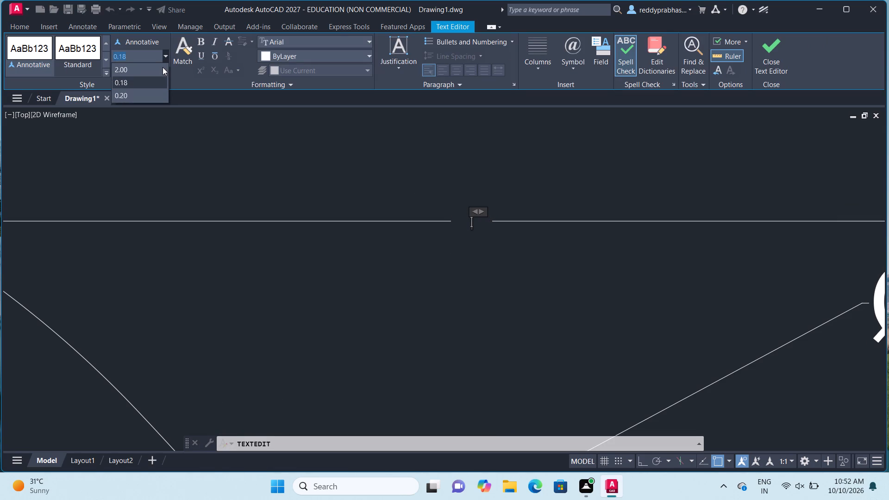
pyautogui.click(162, 69)
pyautogui.write('56')
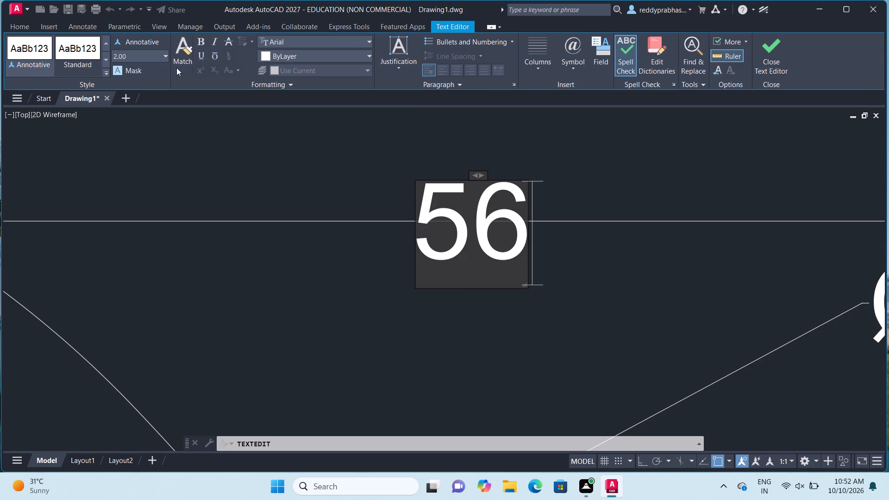
pyautogui.click(760, 43)
# Examine the whole bracket and its dimensions, from the top hole down to the two bottom holes.
pyautogui.scroll(-2, 605, 256)
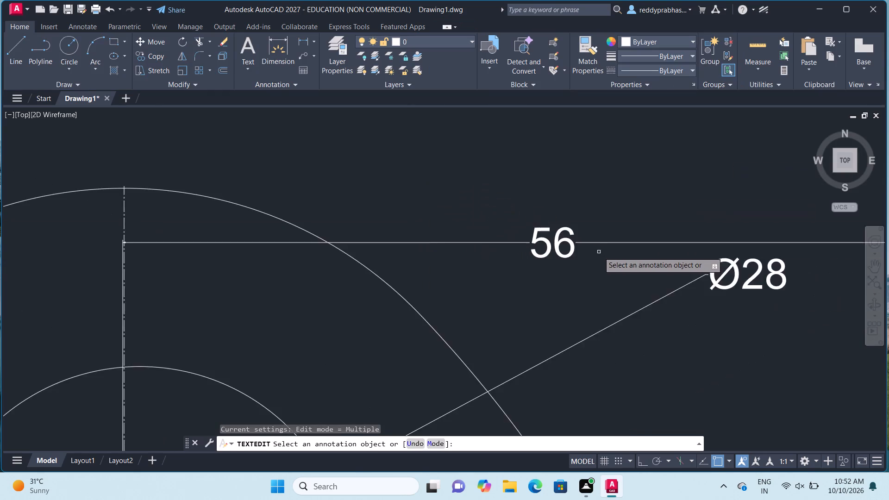
pyautogui.scroll(-2, 599, 252)
pyautogui.click(880, 268)
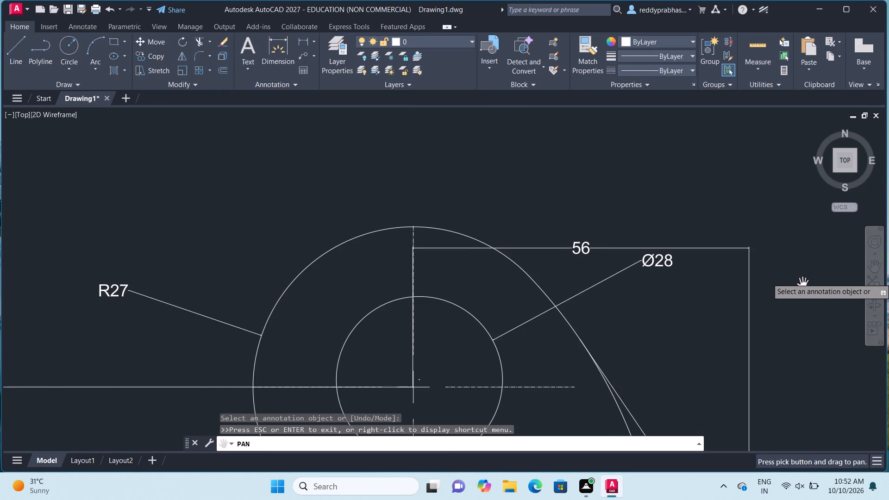
pyautogui.moveTo(795, 283); pyautogui.dragTo(678, 196)
pyautogui.scroll(-1, 664, 189)
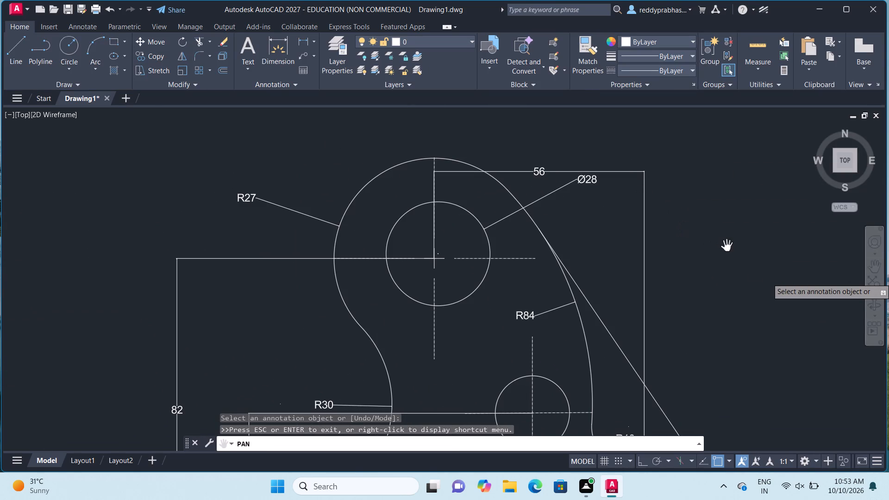
pyautogui.scroll(-2, 715, 239)
pyautogui.scroll(2, 712, 238)
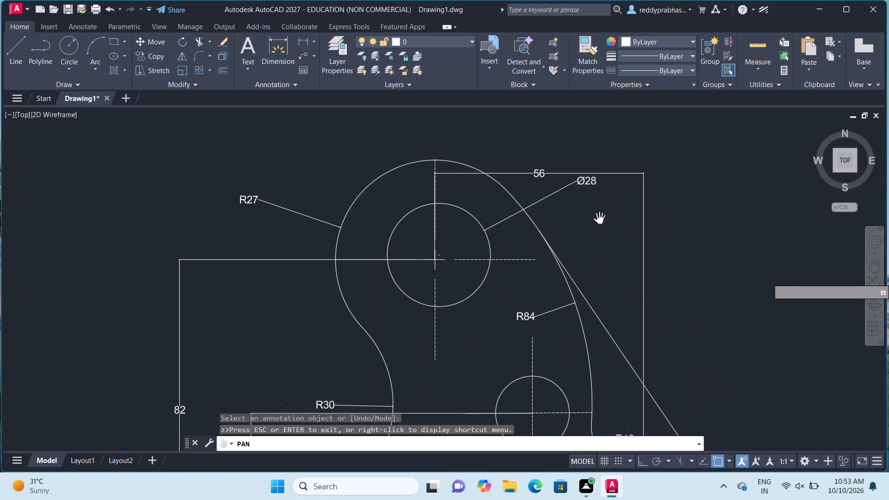
pyautogui.moveTo(581, 233); pyautogui.dragTo(488, 114)
pyautogui.scroll(-2, 482, 117)
pyautogui.scroll(2, 545, 166)
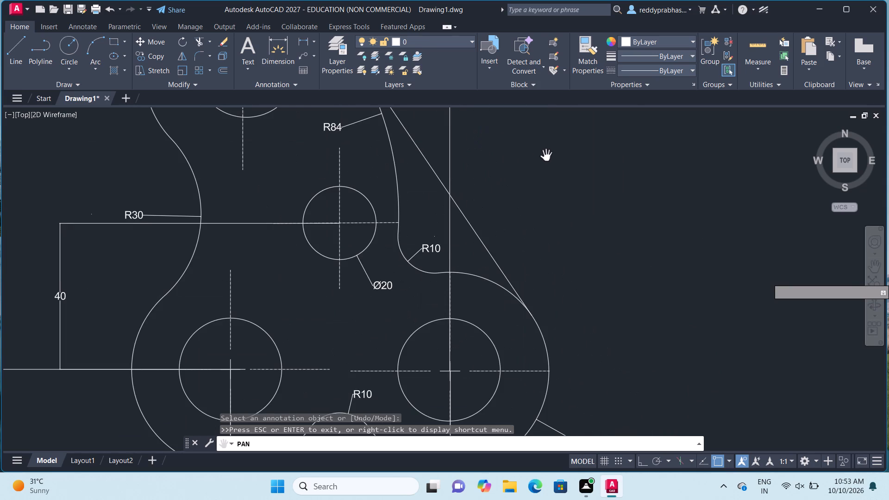
pyautogui.moveTo(546, 156); pyautogui.dragTo(558, 244)
pyautogui.scroll(-1, 557, 246)
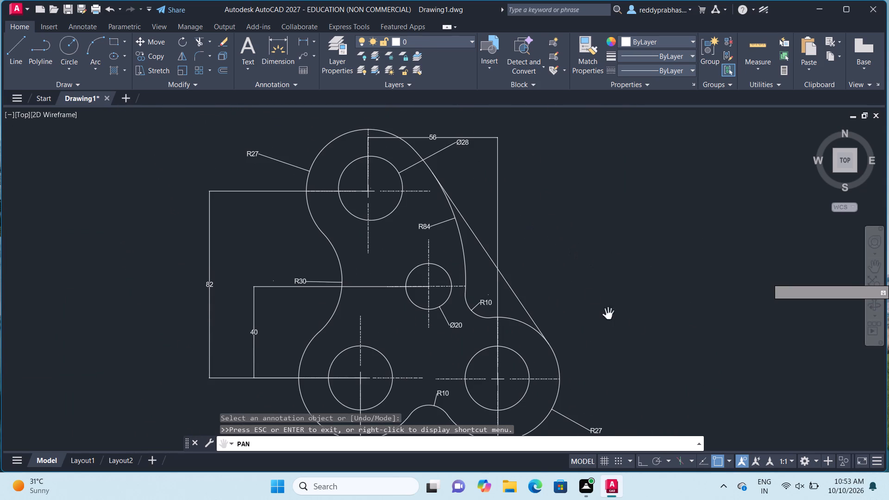
pyautogui.moveTo(582, 297); pyautogui.dragTo(575, 265)
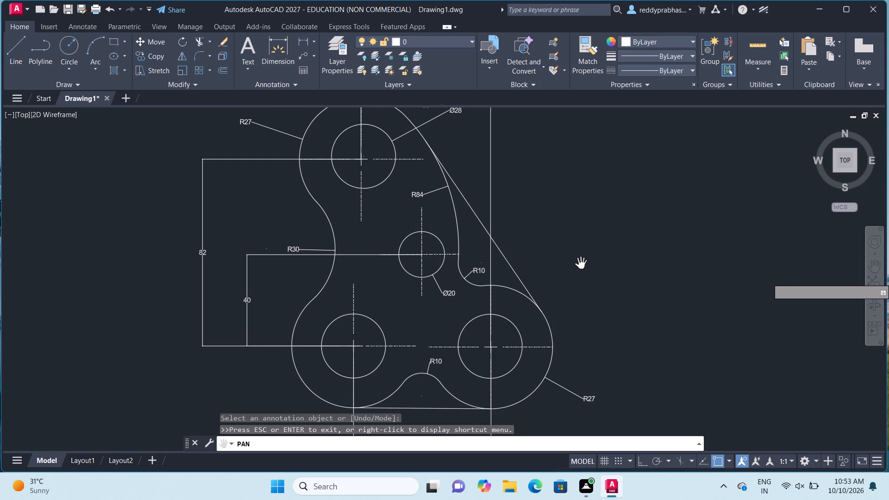
# Examine the bracket's dimensions, from the horizontal dimension above the top hole down to the spacing below the two bottom holes.
pyautogui.scroll(-1, 581, 264)
pyautogui.scroll(1, 583, 262)
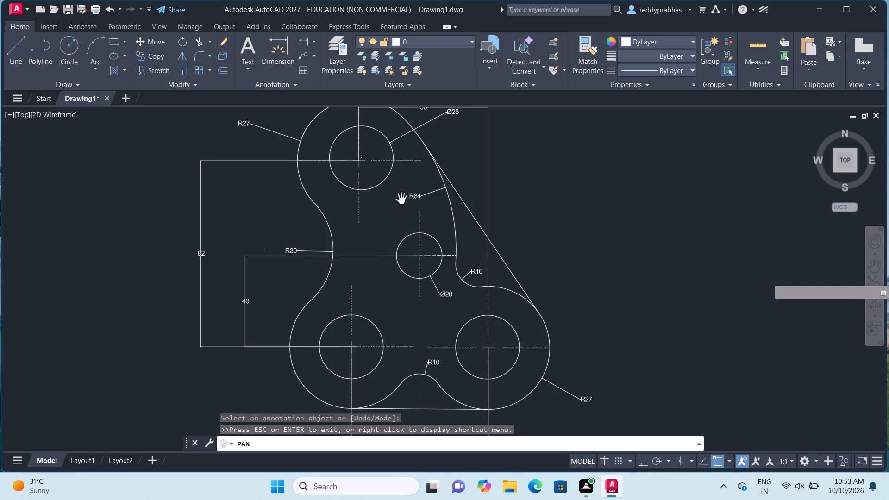
pyautogui.moveTo(391, 193); pyautogui.dragTo(407, 323)
pyautogui.doubleClick(407, 323)
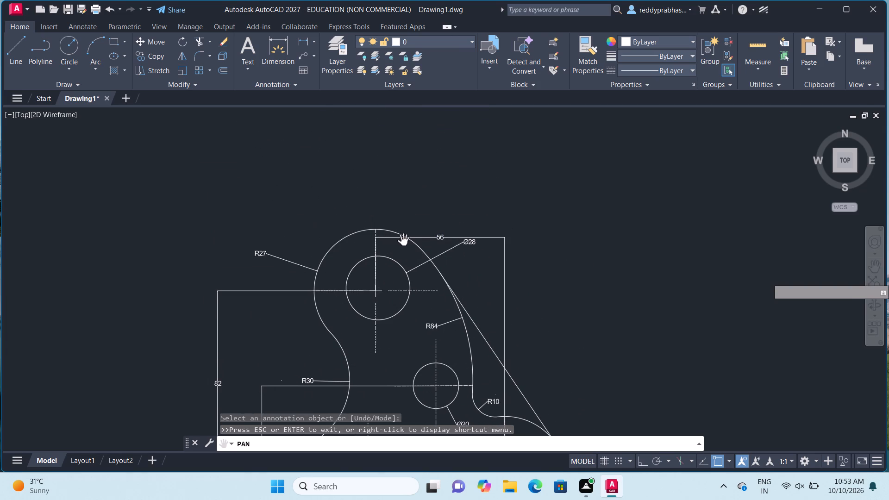
pyautogui.click(433, 239)
pyautogui.press('Escape')
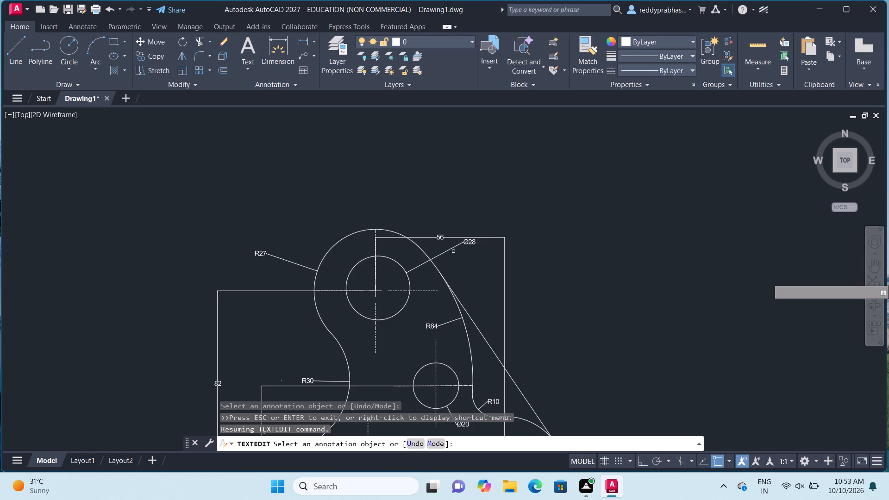
pyautogui.press('Escape')
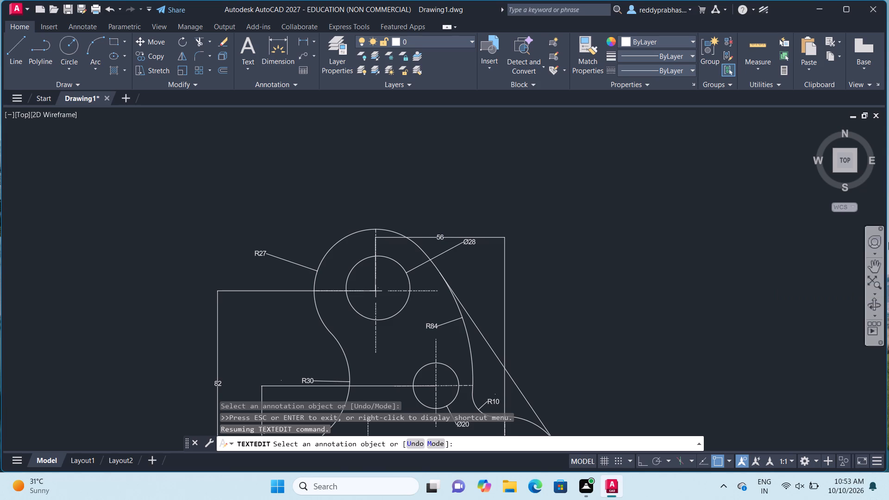
pyautogui.click(875, 269)
pyautogui.moveTo(743, 301); pyautogui.dragTo(727, 269)
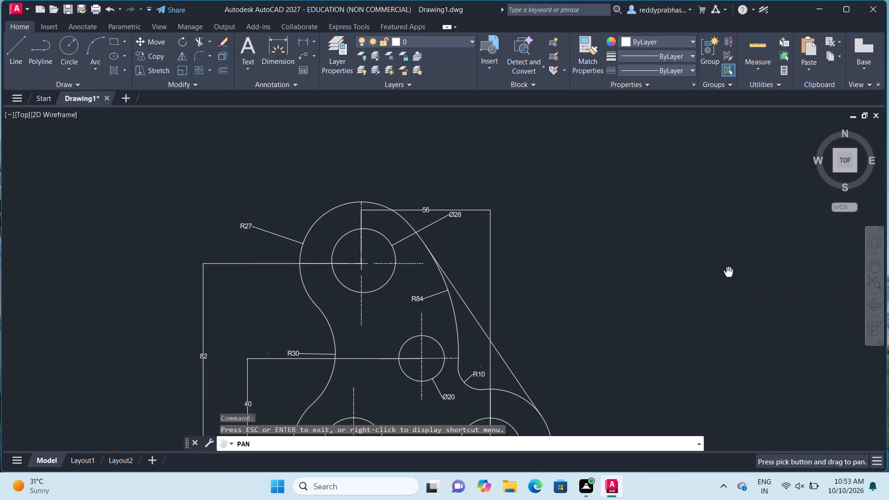
pyautogui.moveTo(727, 269); pyautogui.dragTo(713, 195)
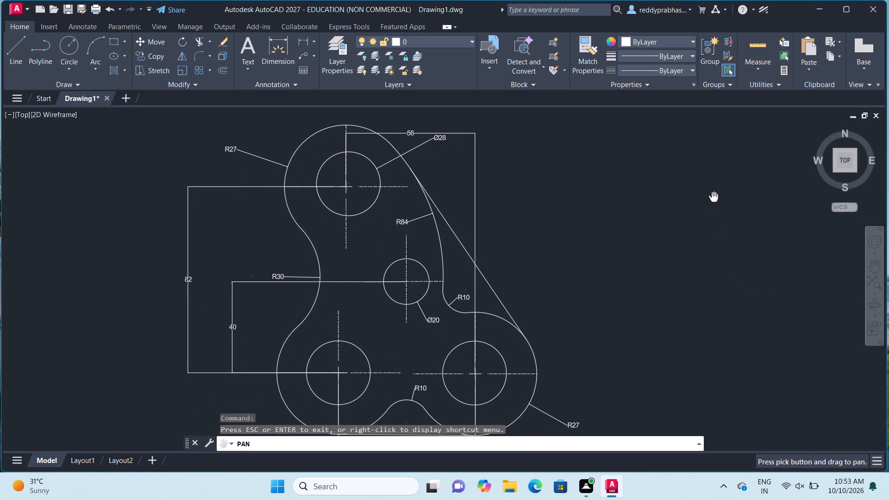
pyautogui.moveTo(713, 195); pyautogui.dragTo(705, 113)
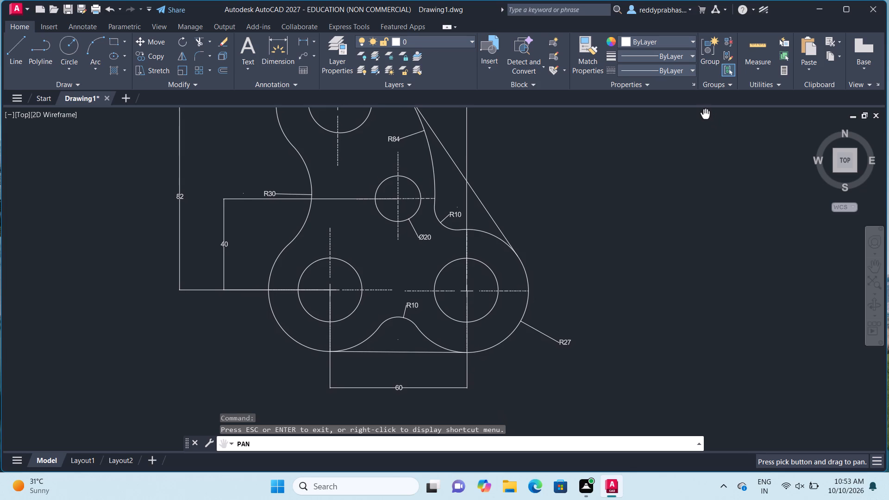
pyautogui.moveTo(705, 113); pyautogui.dragTo(695, 113)
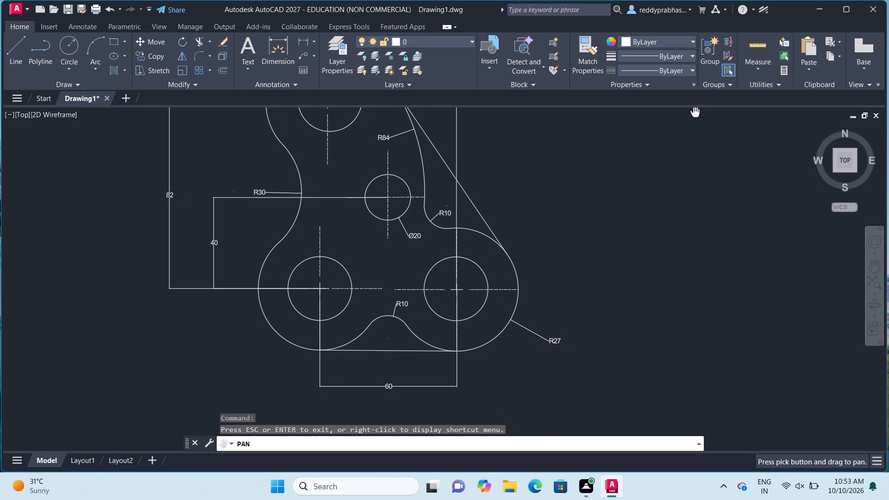
pyautogui.moveTo(695, 113); pyautogui.dragTo(695, 115)
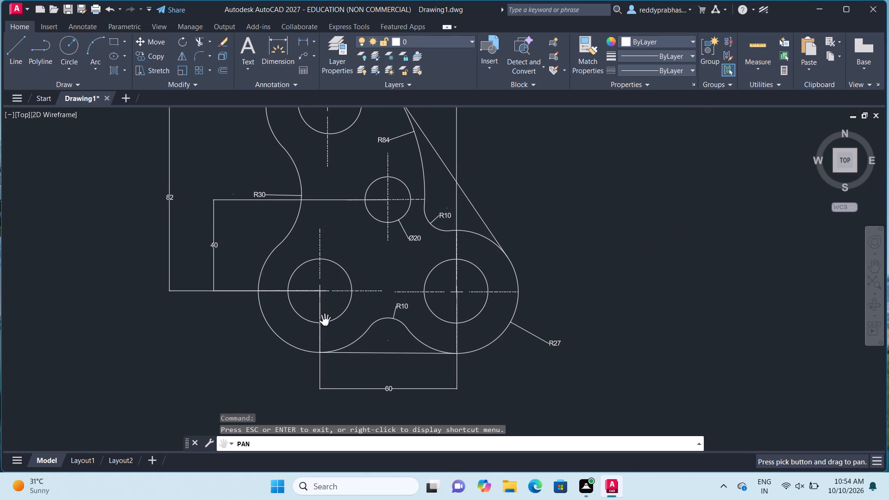
pyautogui.press('Escape')
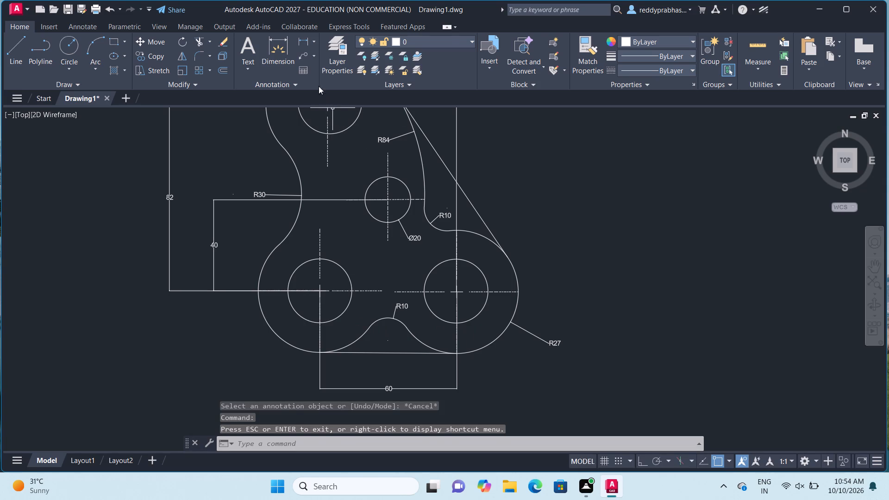
# Add a diameter dimension to the bottom-left hole, placed outside the bracket's outline, below and left of the hole.
pyautogui.click(315, 37)
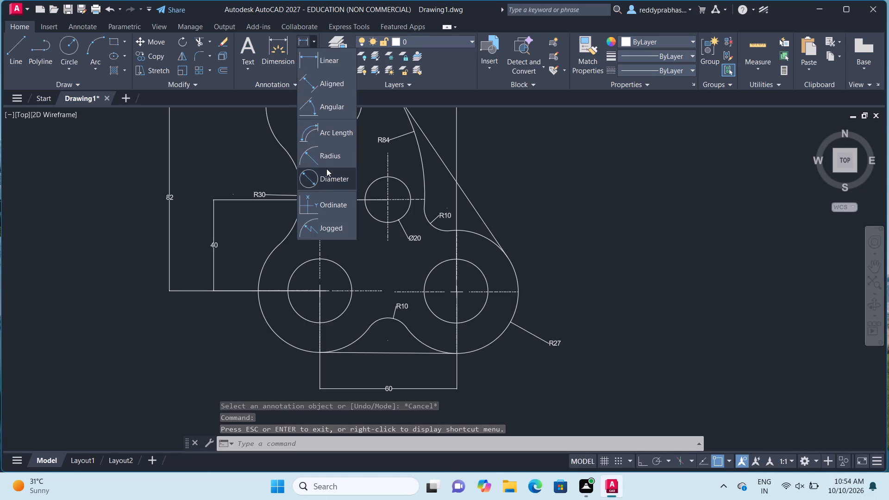
pyautogui.click(331, 179)
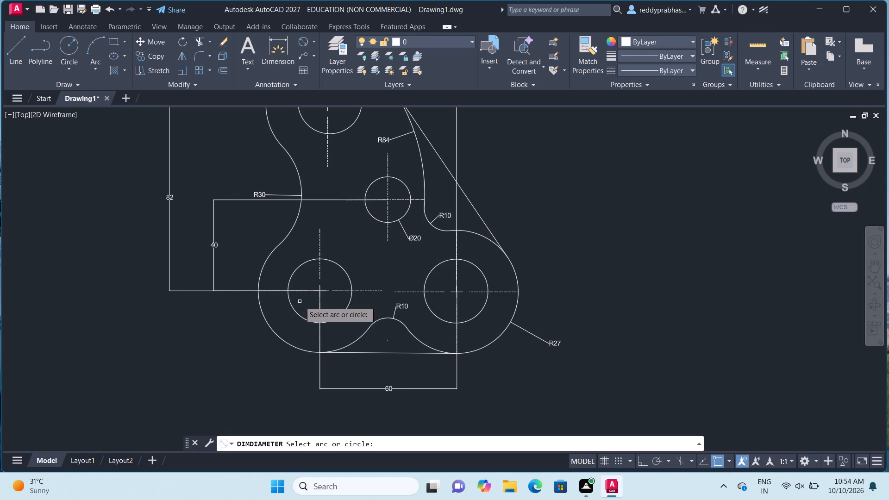
pyautogui.click(295, 312)
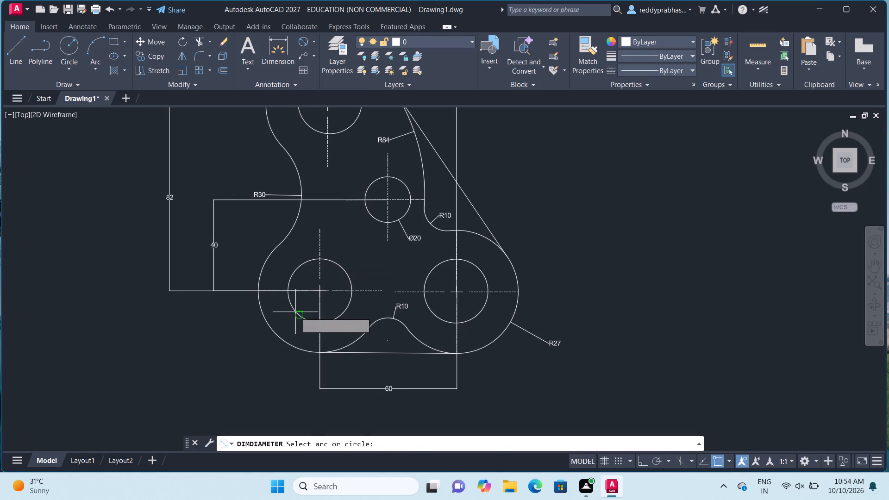
pyautogui.click(257, 346)
# Replace the bottom-left hole's diameter dimension text with 3-Ø28, using the diameter symbol, at text height 2.00.
pyautogui.scroll(2, 263, 336)
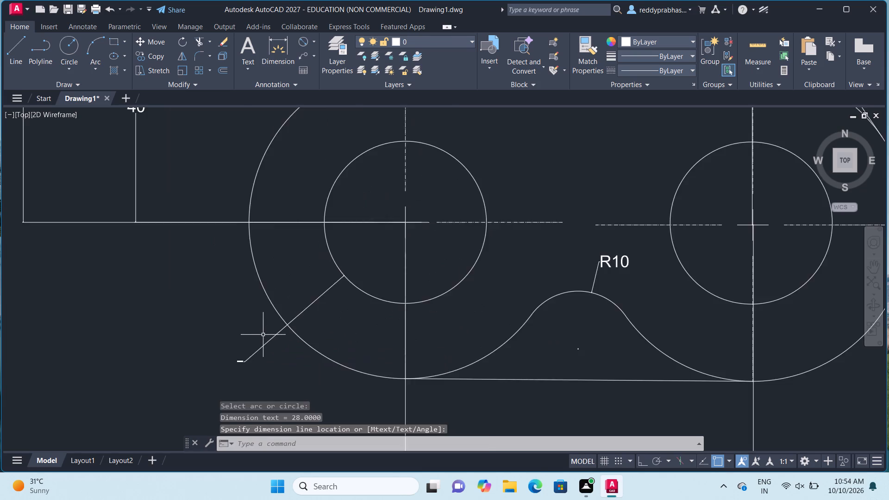
pyautogui.scroll(4, 263, 333)
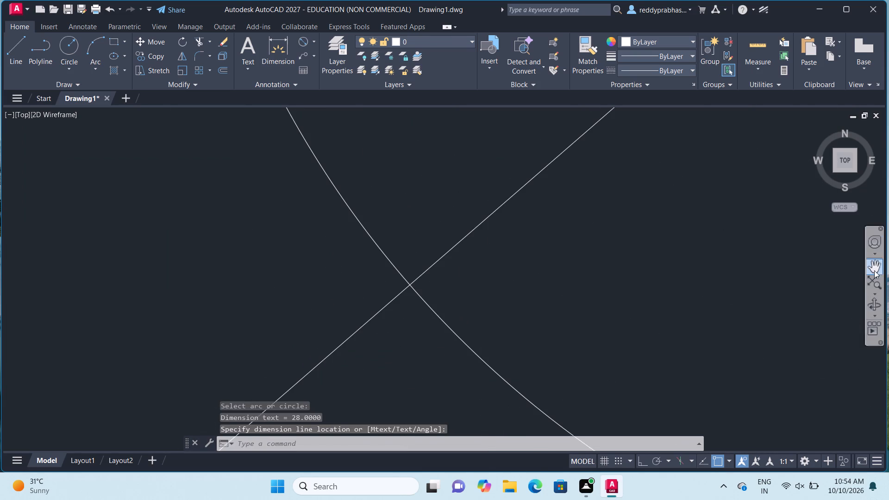
pyautogui.click(876, 271)
pyautogui.moveTo(422, 386); pyautogui.dragTo(656, 208)
pyautogui.scroll(2, 369, 363)
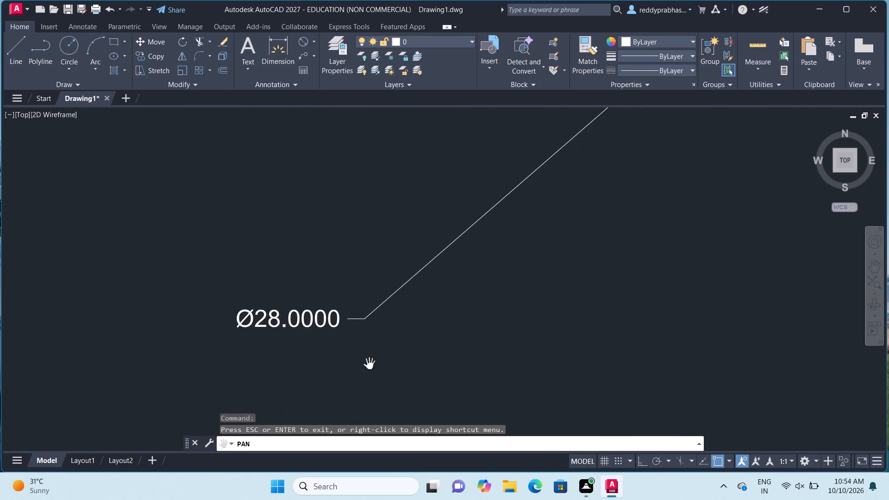
pyautogui.press('Escape')
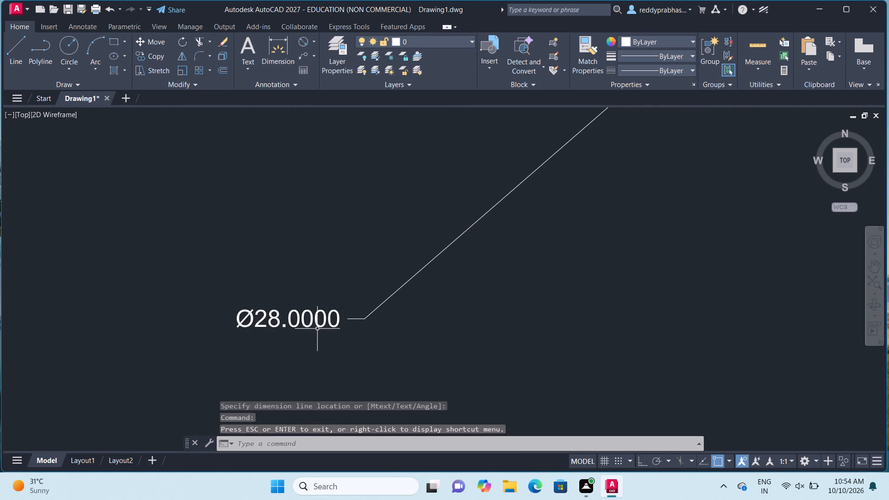
pyautogui.doubleClick(312, 319)
pyautogui.press('Right')
pyautogui.press('BackSpace')
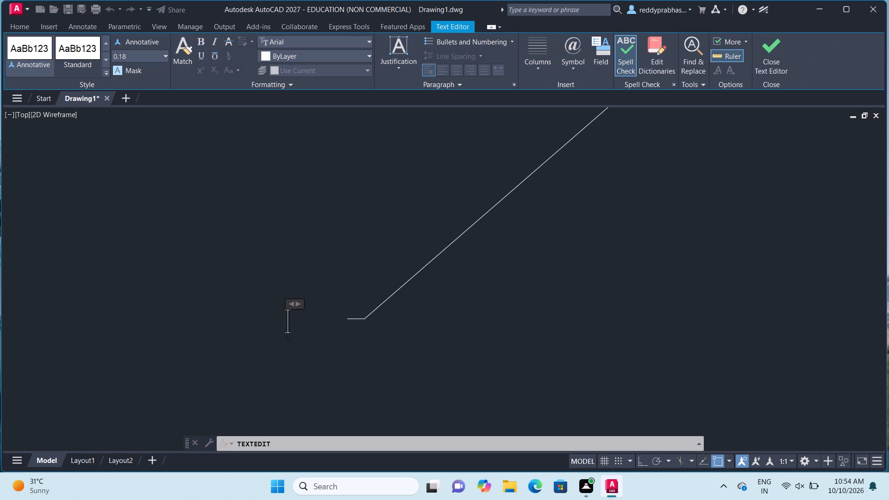
pyautogui.press('3')
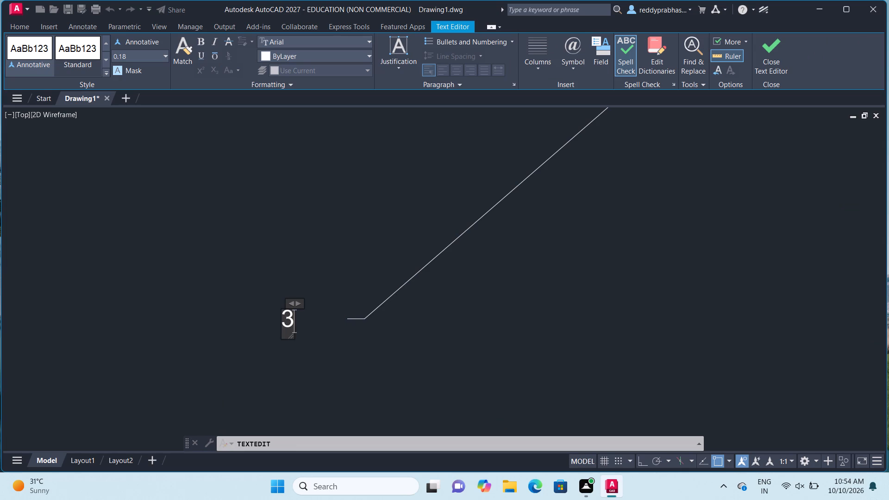
pyautogui.press('BackSpace')
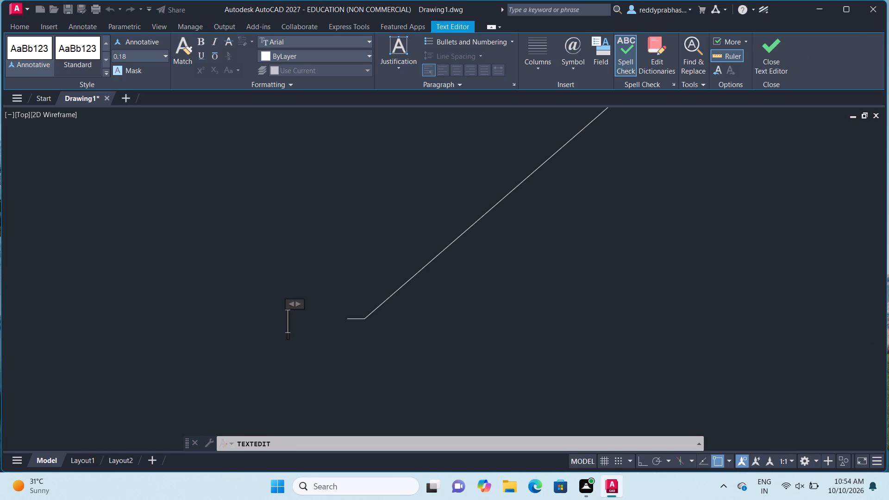
pyautogui.click(163, 58)
pyautogui.click(152, 71)
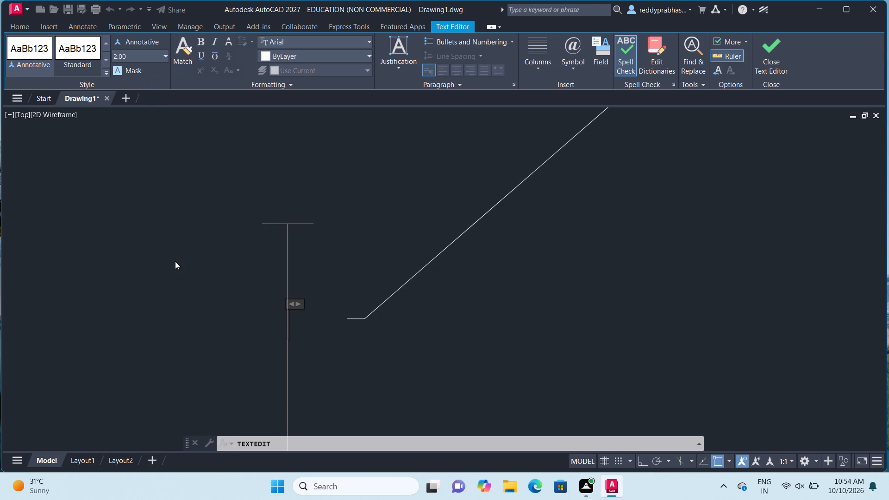
pyautogui.write('3-')
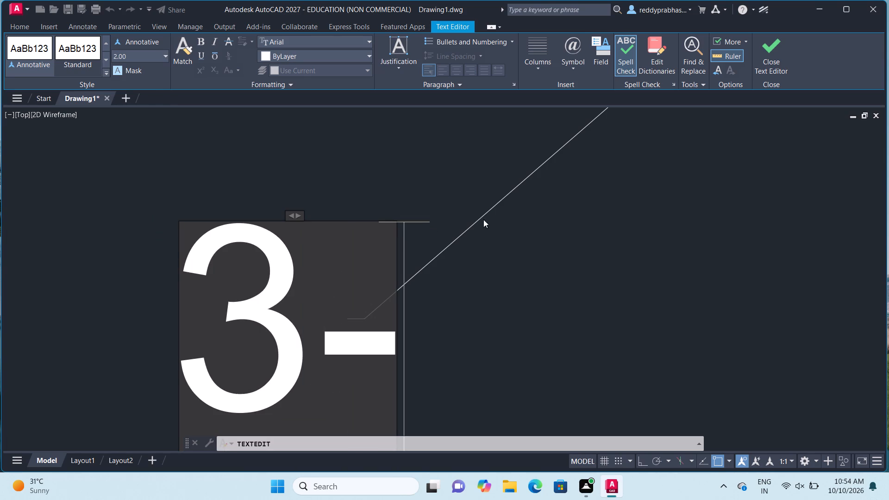
pyautogui.click(578, 64)
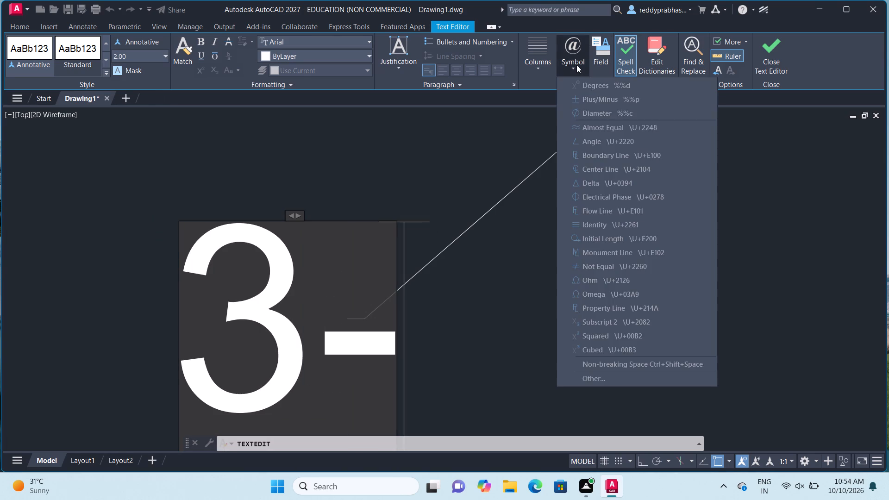
pyautogui.click(585, 109)
pyautogui.press('2')
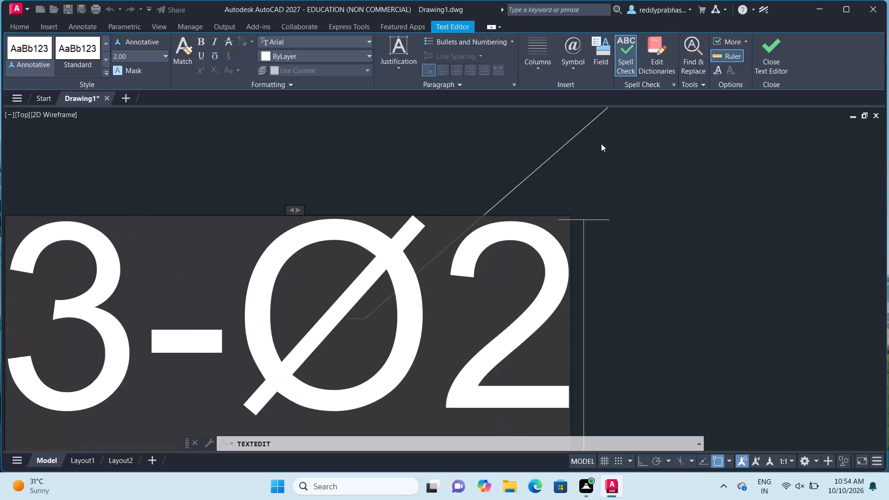
pyautogui.press('8')
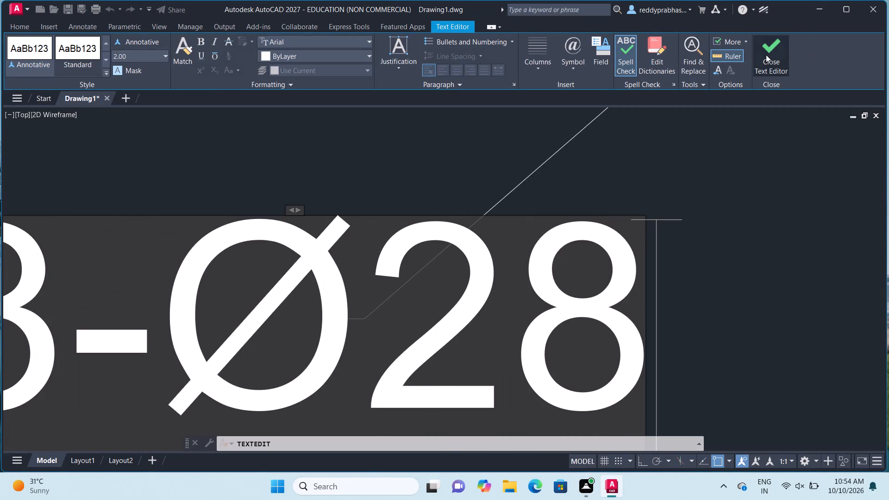
pyautogui.click(766, 55)
# Examine the fully dimensioned bracket, from the bottom-left hole's diameter note up to the dimensions around the top hole.
pyautogui.scroll(-6, 668, 242)
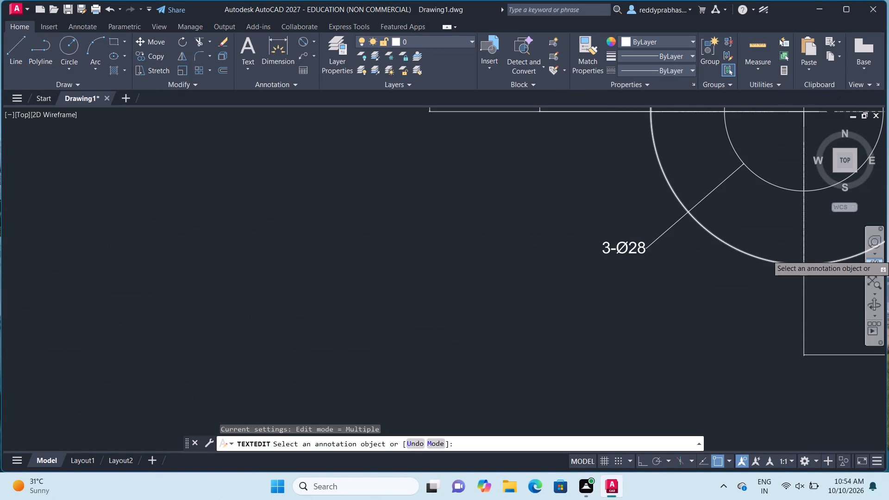
pyautogui.click(870, 262)
pyautogui.moveTo(664, 280); pyautogui.dragTo(269, 304)
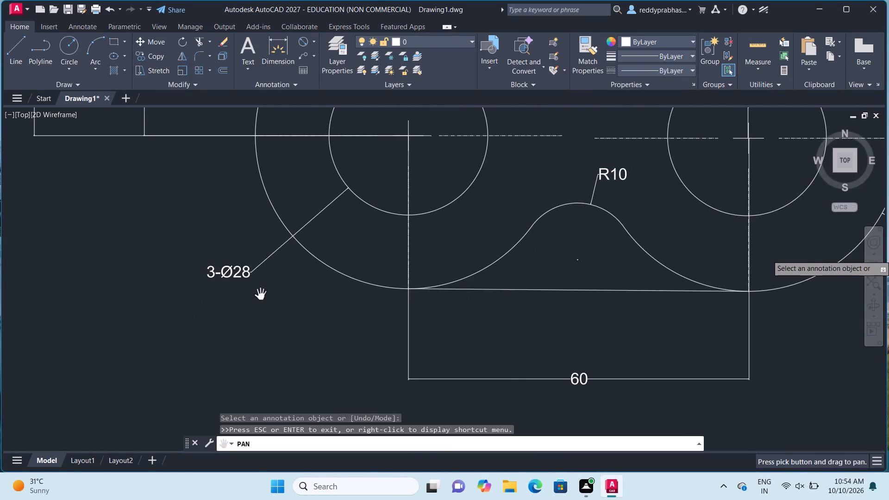
pyautogui.scroll(-2, 571, 268)
pyautogui.moveTo(389, 303); pyautogui.dragTo(197, 366)
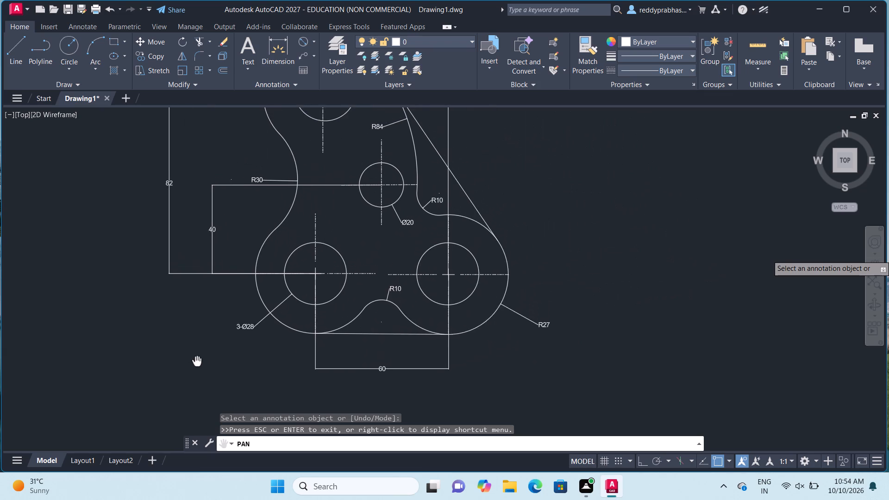
pyautogui.moveTo(197, 366); pyautogui.dragTo(187, 385)
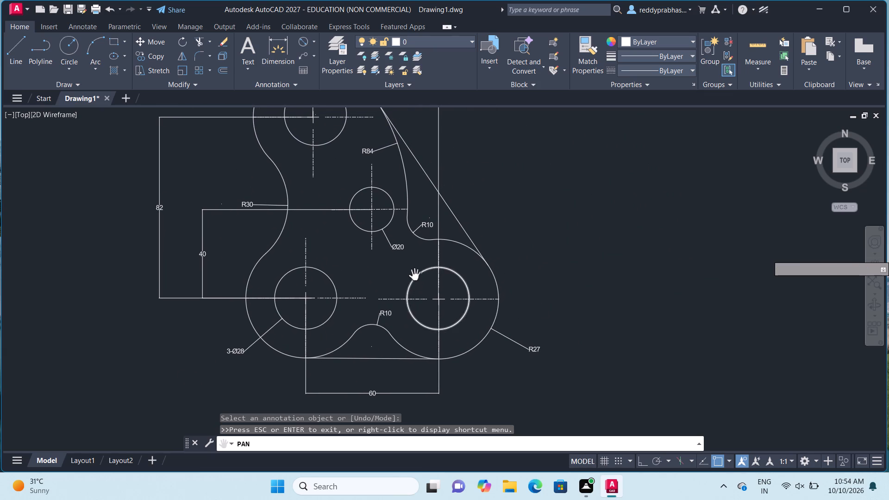
pyautogui.moveTo(295, 241); pyautogui.dragTo(281, 286)
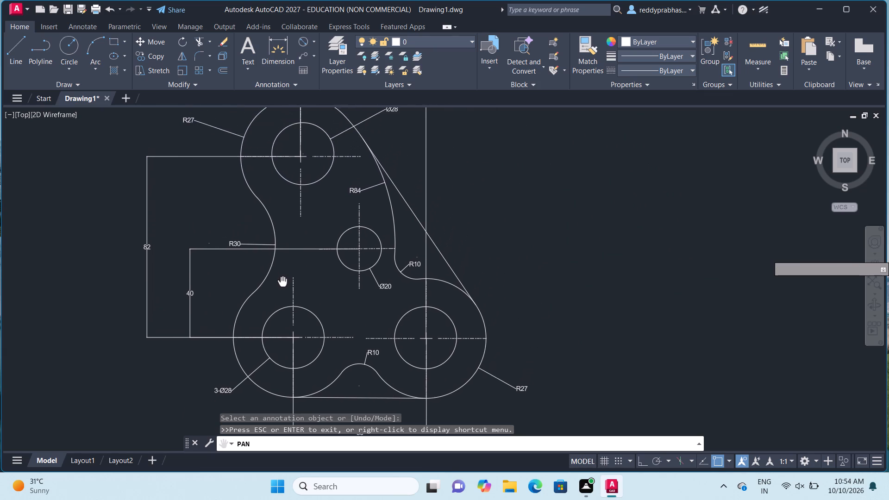
pyautogui.moveTo(281, 286); pyautogui.dragTo(283, 277)
pyautogui.click(283, 277)
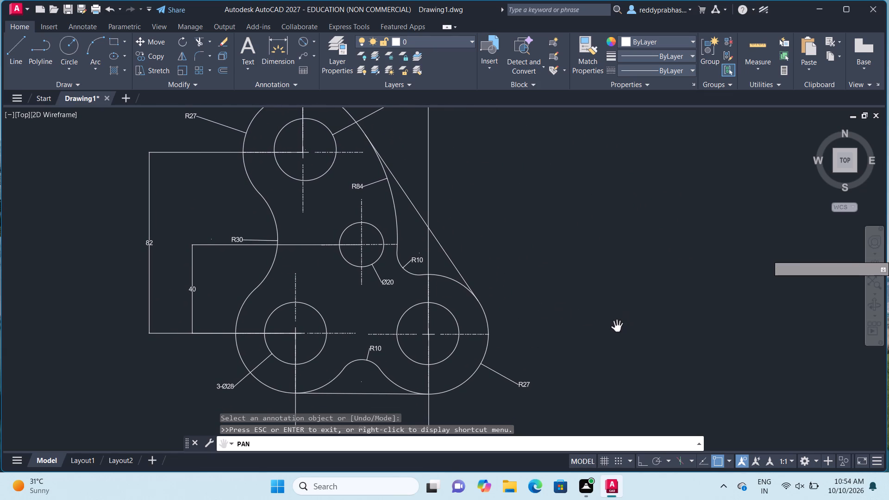
pyautogui.scroll(-1, 592, 325)
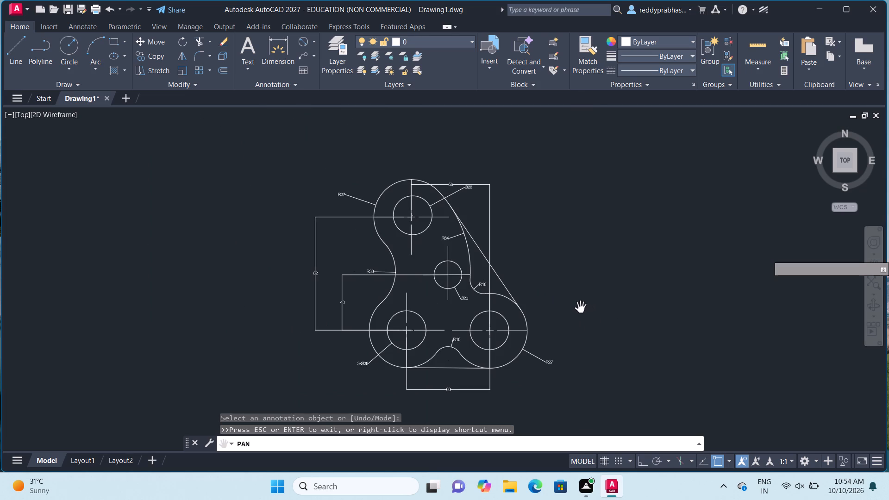
pyautogui.scroll(1, 580, 301)
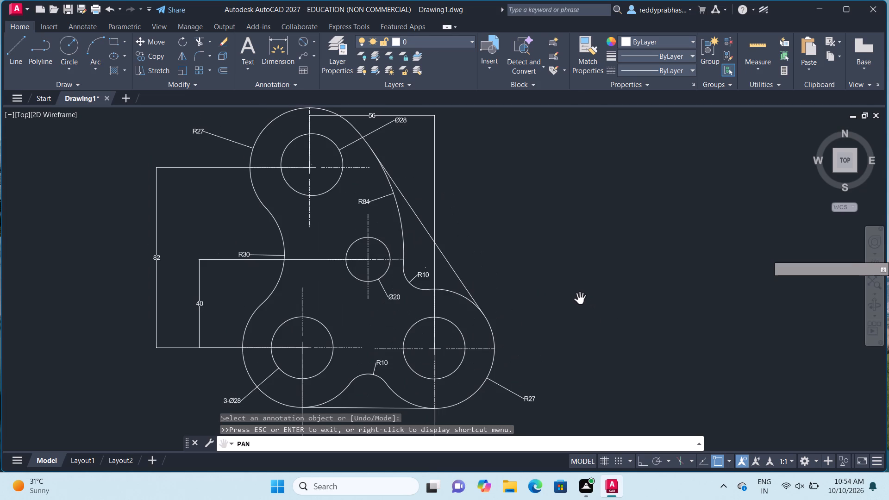
pyautogui.scroll(1, 580, 299)
pyautogui.moveTo(433, 228); pyautogui.dragTo(514, 402)
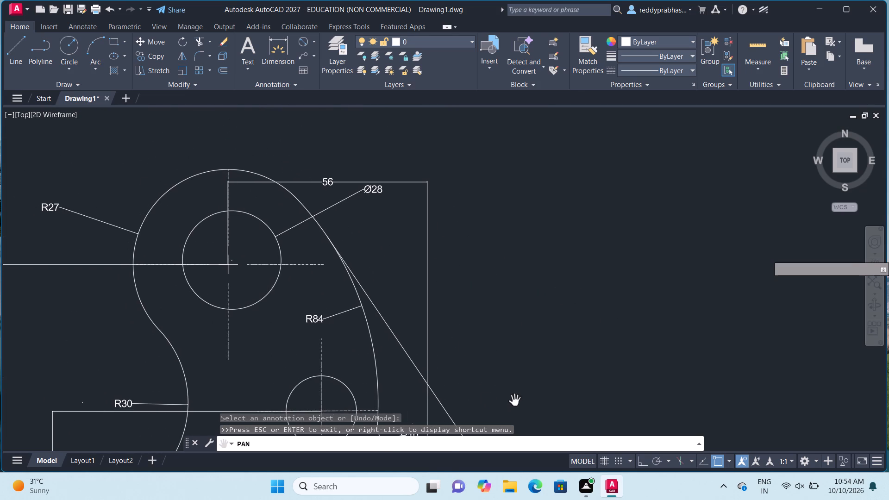
# Erase the horizontal 56 dimension above the top hole, ending the active text editing first.
pyautogui.press('Escape')
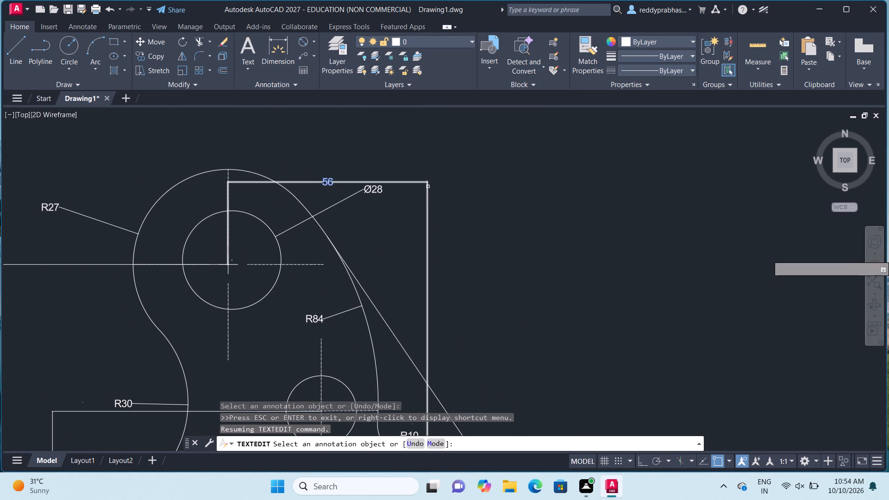
pyautogui.click(428, 186)
pyautogui.rightClick(428, 186)
pyautogui.doubleClick(503, 163)
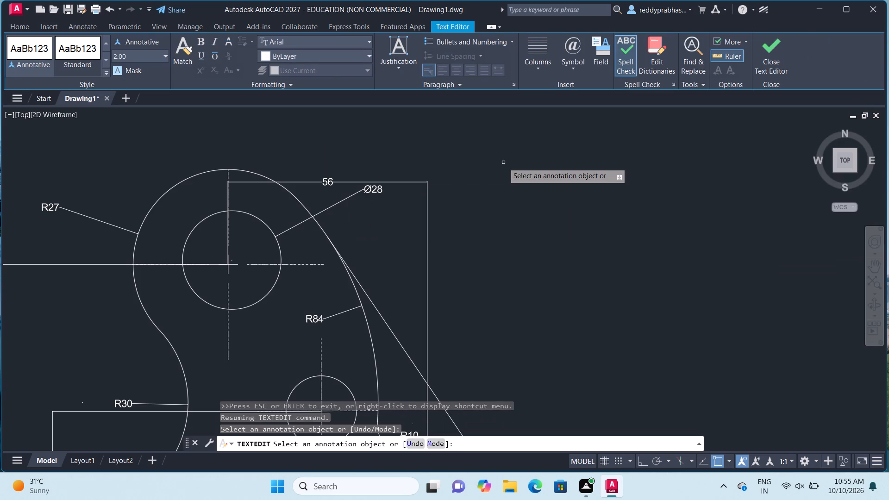
pyautogui.press('Escape')
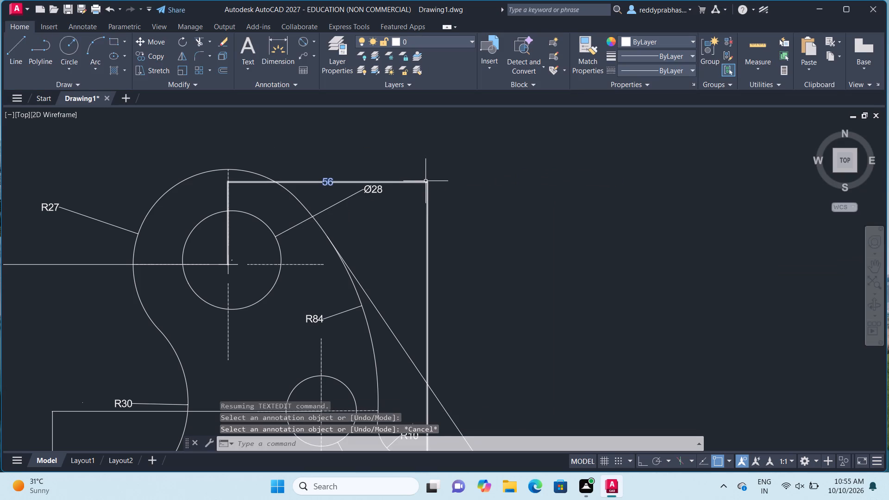
pyautogui.click(426, 181)
pyautogui.rightClick(426, 181)
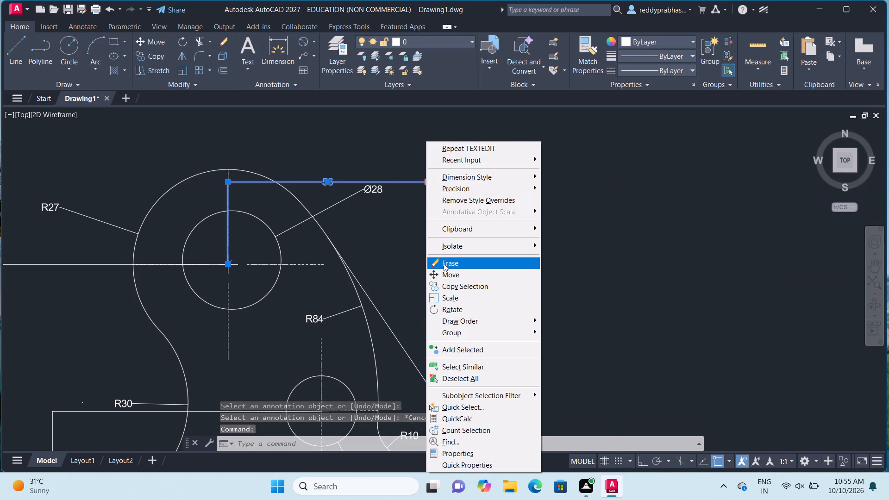
pyautogui.click(444, 263)
pyautogui.scroll(-2, 485, 247)
pyautogui.scroll(1, 485, 246)
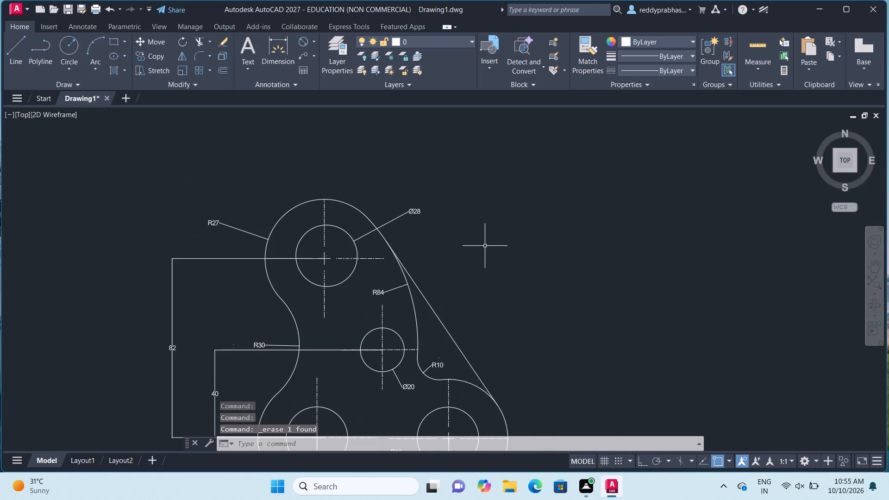
# Try to add a linear dimension from the top hole's centre to the bottom-right hole's centre.
pyautogui.click(866, 270)
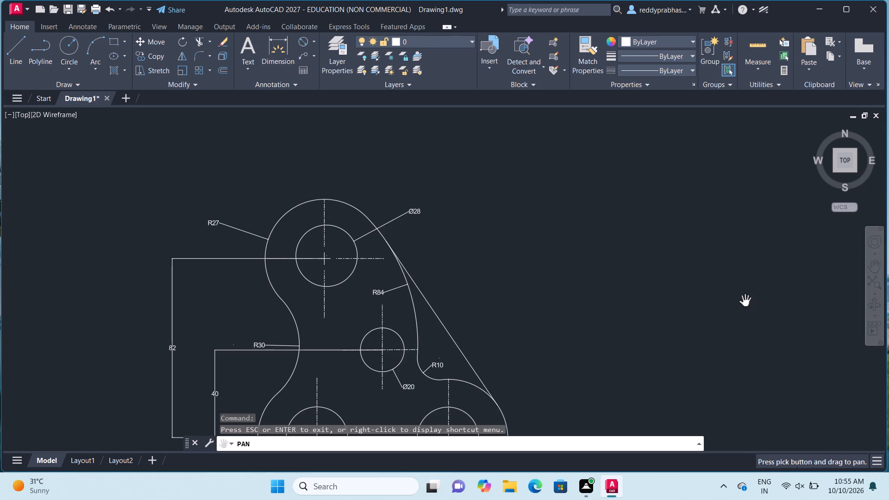
pyautogui.moveTo(720, 315); pyautogui.dragTo(754, 187)
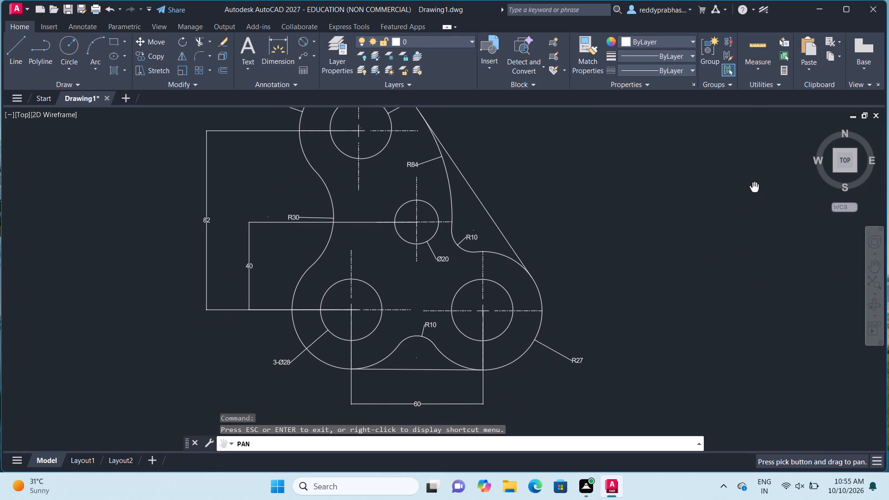
pyautogui.moveTo(754, 187); pyautogui.dragTo(753, 200)
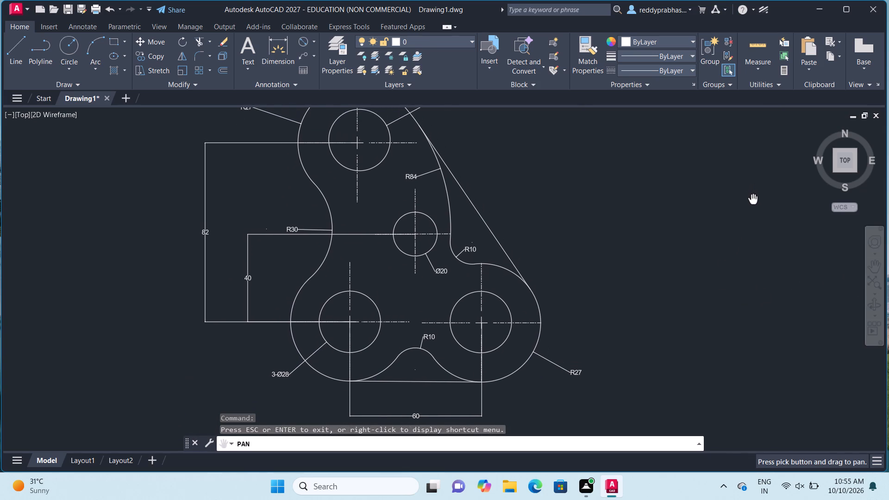
pyautogui.moveTo(753, 200); pyautogui.dragTo(745, 244)
pyautogui.click(745, 244)
pyautogui.press('Escape')
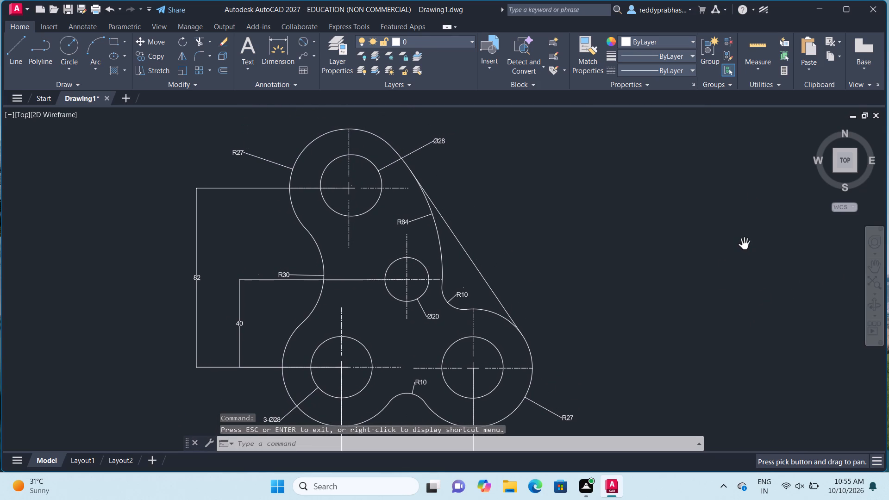
pyautogui.doubleClick(314, 36)
pyautogui.click(313, 41)
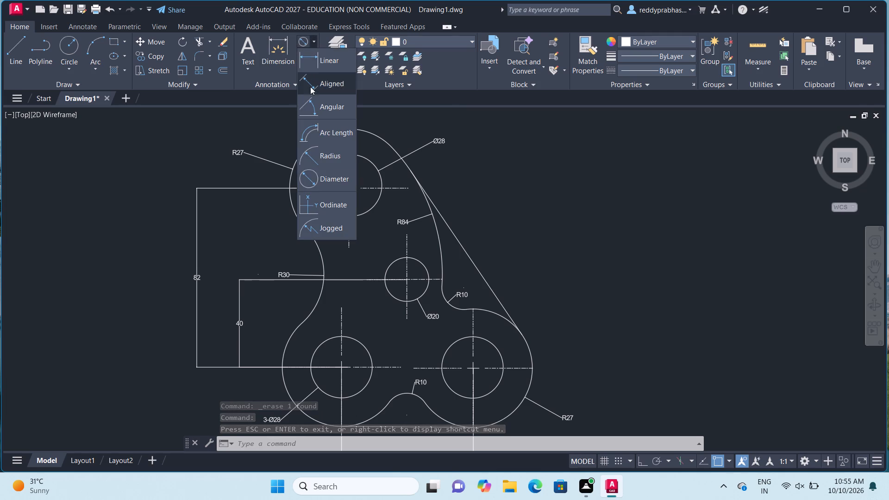
pyautogui.click(326, 65)
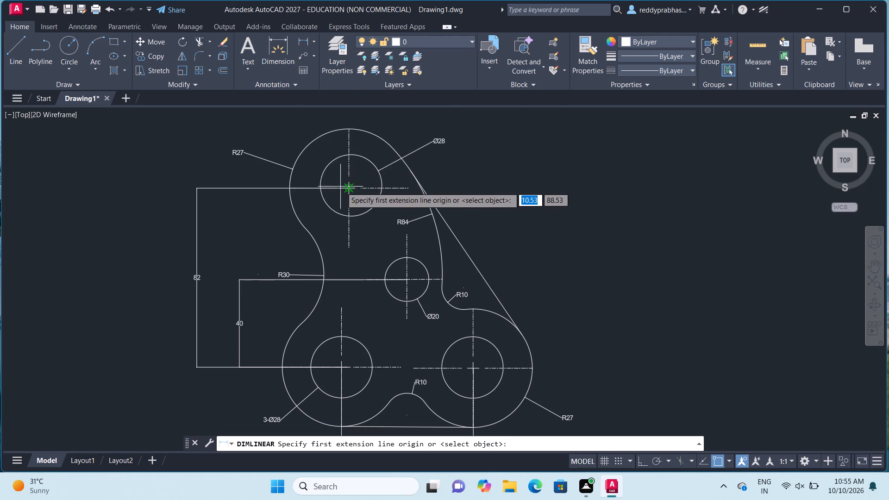
pyautogui.tripleClick(352, 188)
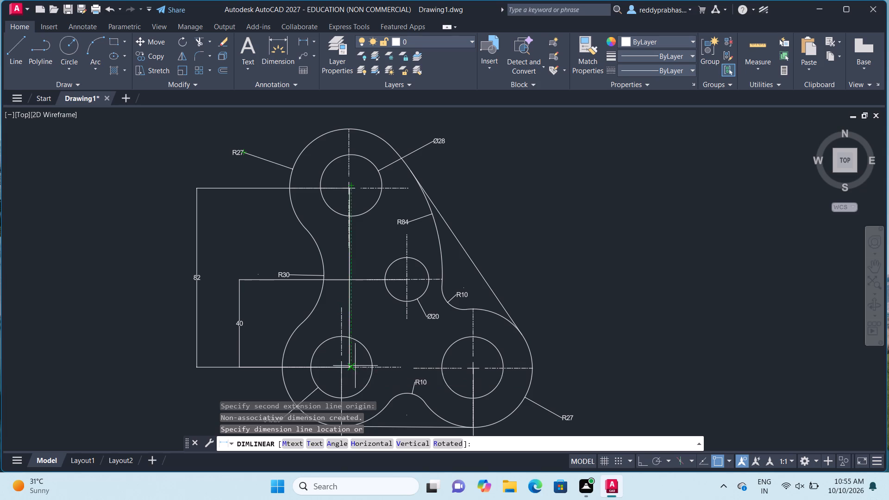
pyautogui.click(472, 369)
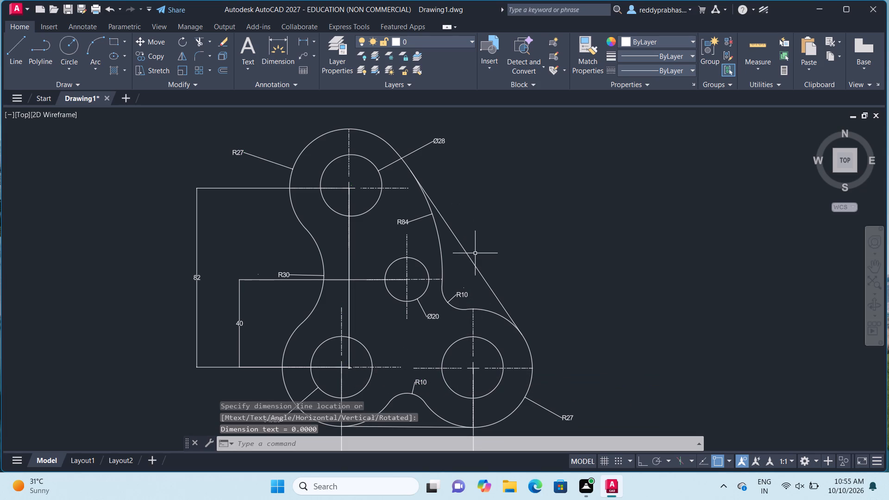
# Add a horizontal linear dimension between the centres of the top and bottom-right holes, placed just above the bracket's top arc.
pyautogui.click(298, 40)
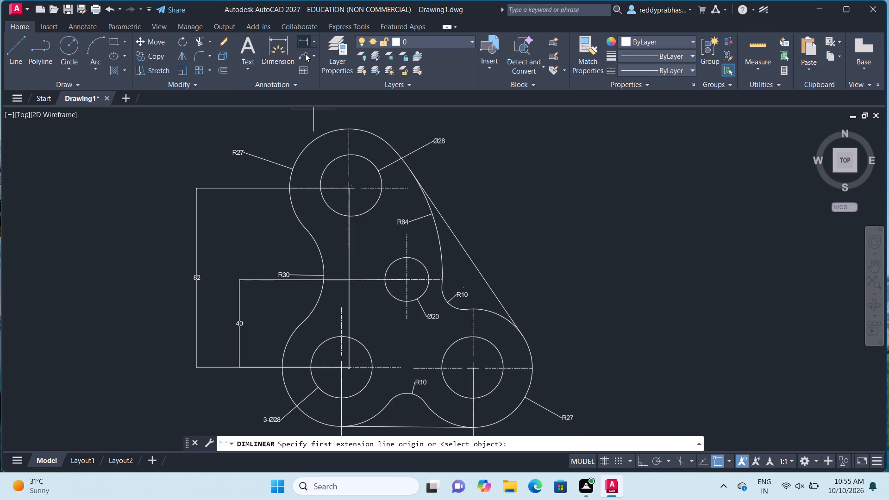
pyautogui.click(346, 187)
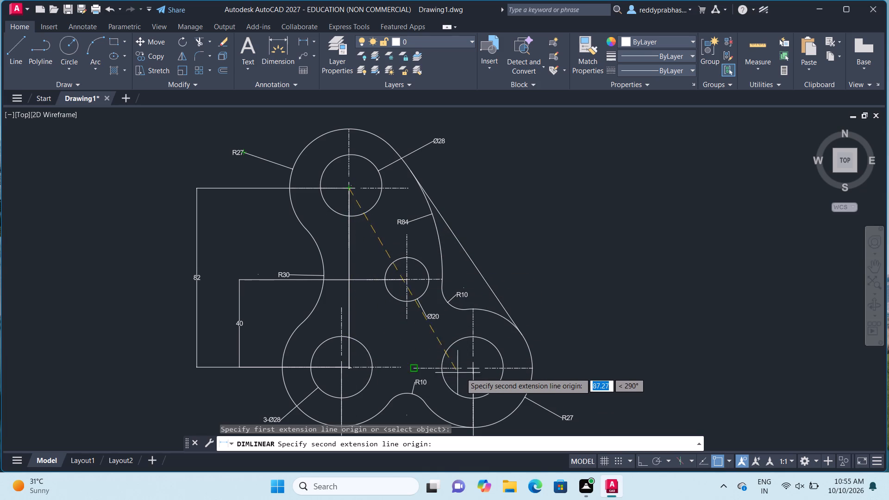
pyautogui.click(473, 368)
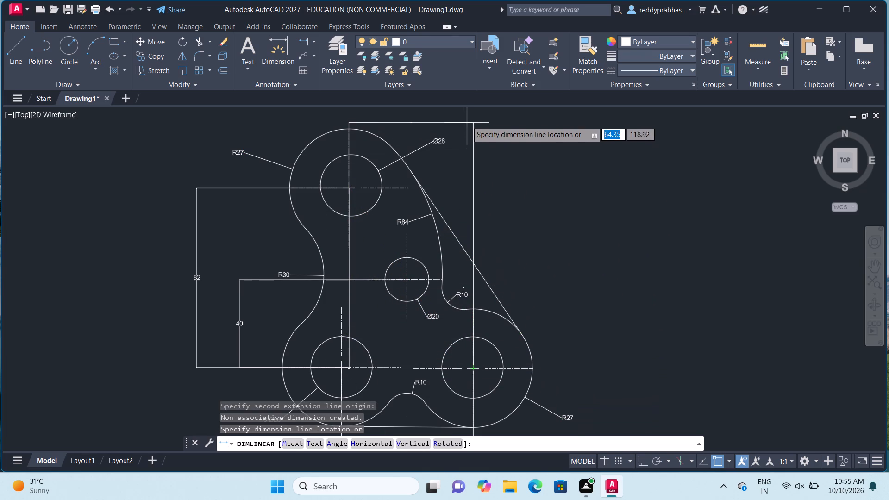
pyautogui.click(466, 108)
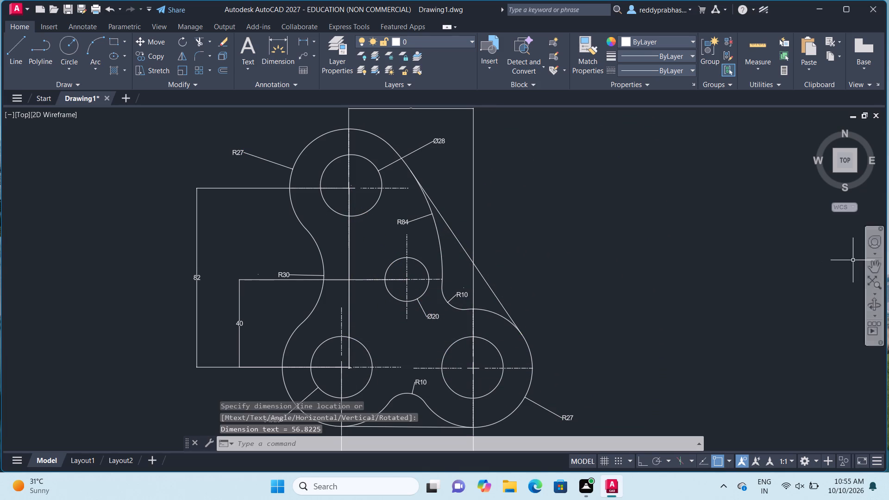
# Replace the text of the horizontal dimension above the top hole with 56, at text height 2.00.
pyautogui.click(873, 267)
pyautogui.moveTo(640, 208); pyautogui.dragTo(665, 346)
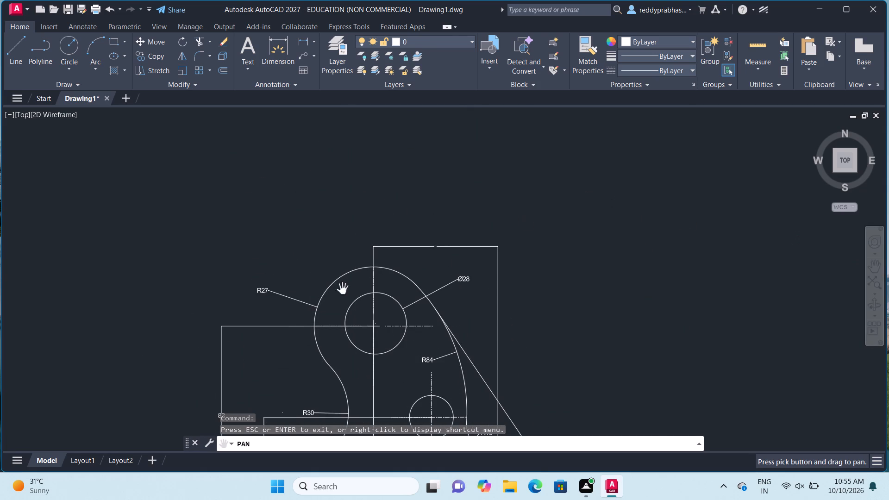
pyautogui.scroll(2, 139, 348)
pyautogui.moveTo(475, 224); pyautogui.dragTo(0, 374)
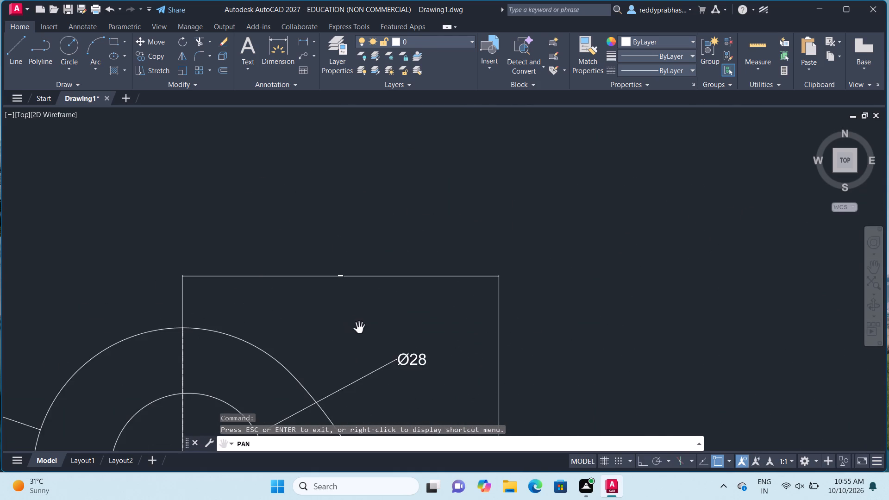
pyautogui.scroll(2, 369, 325)
pyautogui.moveTo(310, 288); pyautogui.dragTo(327, 320)
pyautogui.scroll(2, 320, 305)
pyautogui.moveTo(276, 223); pyautogui.dragTo(299, 313)
pyautogui.scroll(1, 313, 285)
pyautogui.press('Escape')
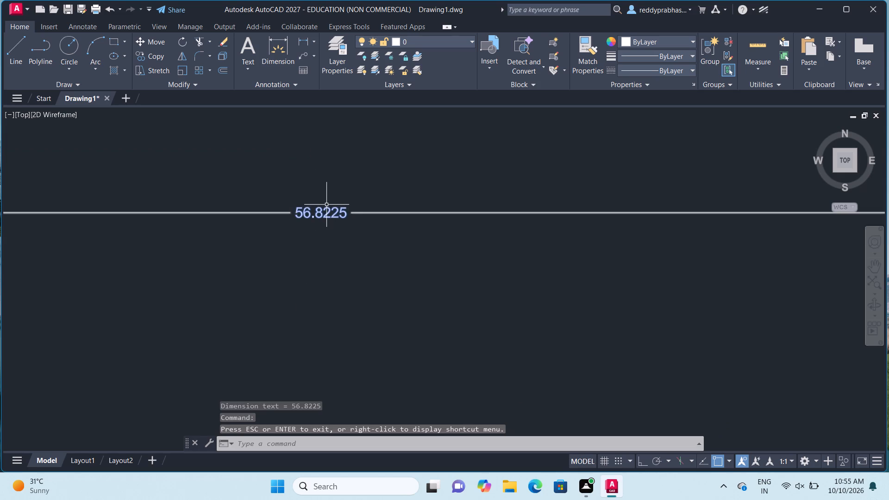
pyautogui.doubleClick(325, 212)
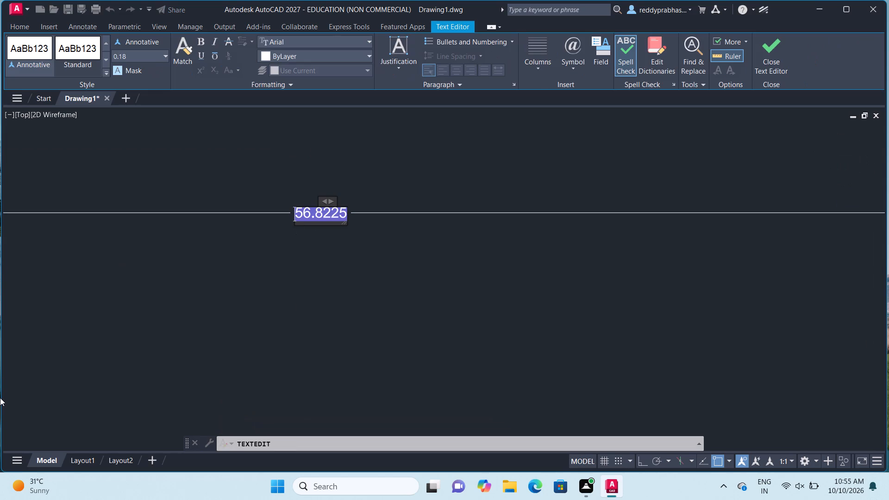
pyautogui.press('Right')
pyautogui.press('BackSpace')
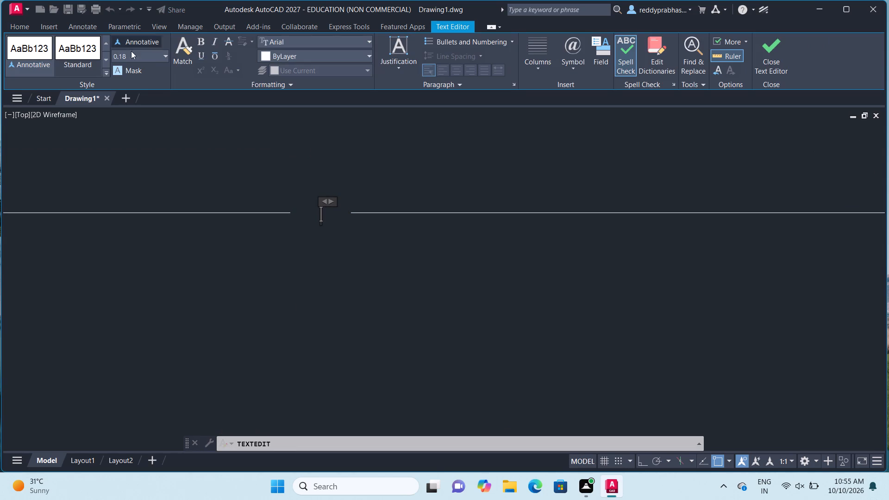
pyautogui.click(166, 54)
pyautogui.click(151, 69)
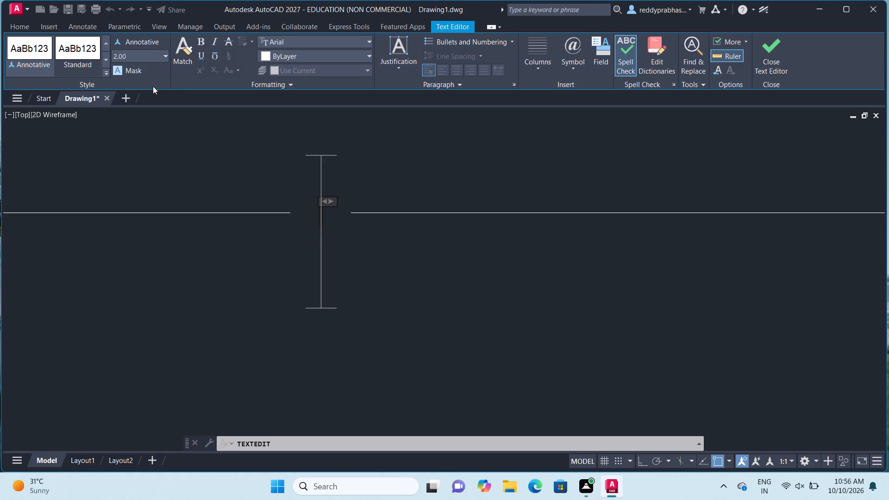
pyautogui.write('56')
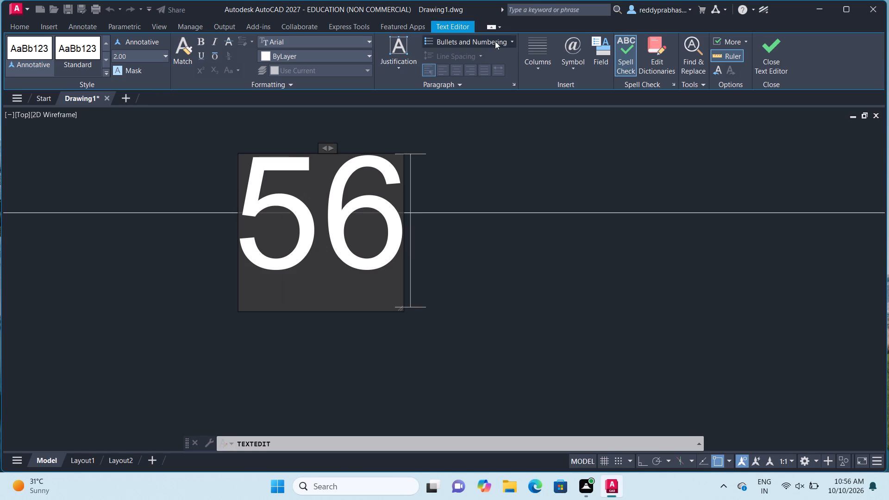
pyautogui.click(760, 61)
pyautogui.scroll(-3, 599, 194)
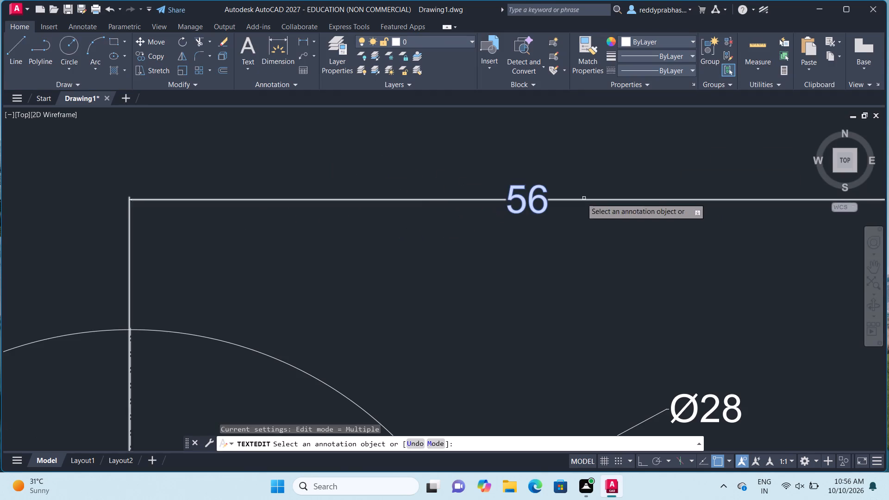
# Examine the dimensioned bracket, from the horizontal dimension above the top hole down to the spacing below the bottom holes.
pyautogui.click(879, 266)
pyautogui.moveTo(743, 260); pyautogui.dragTo(350, 159)
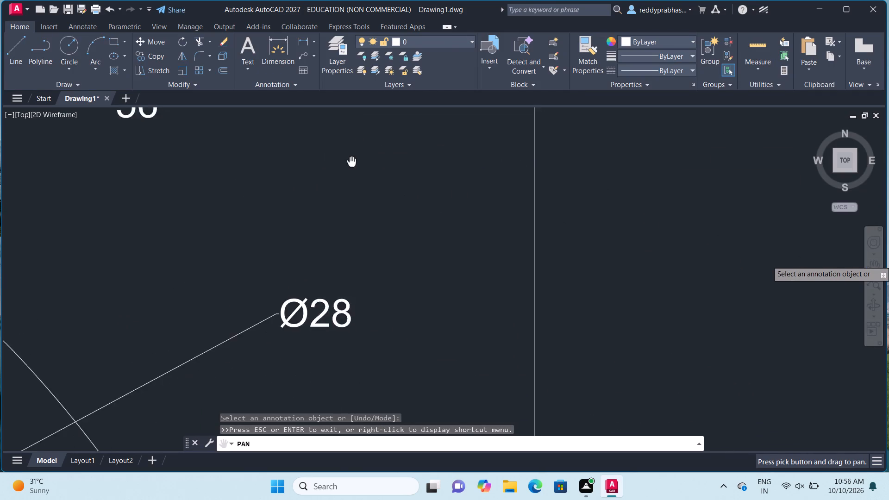
pyautogui.moveTo(350, 159); pyautogui.dragTo(468, 175)
pyautogui.scroll(-4, 470, 167)
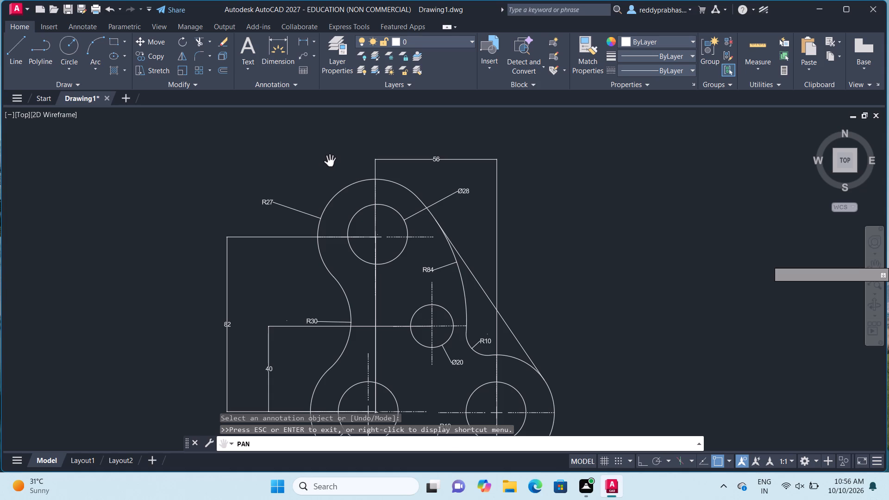
pyautogui.press('Escape')
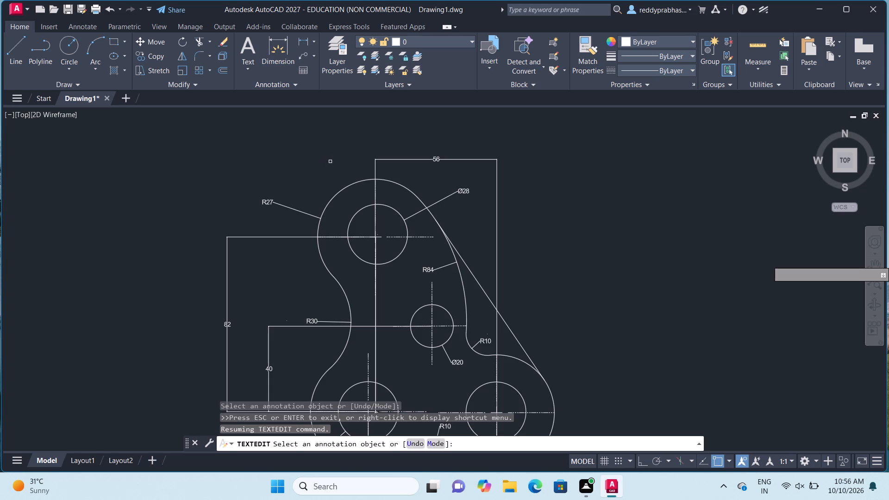
pyautogui.press('Escape')
pyautogui.press('Escape')
pyautogui.click(881, 264)
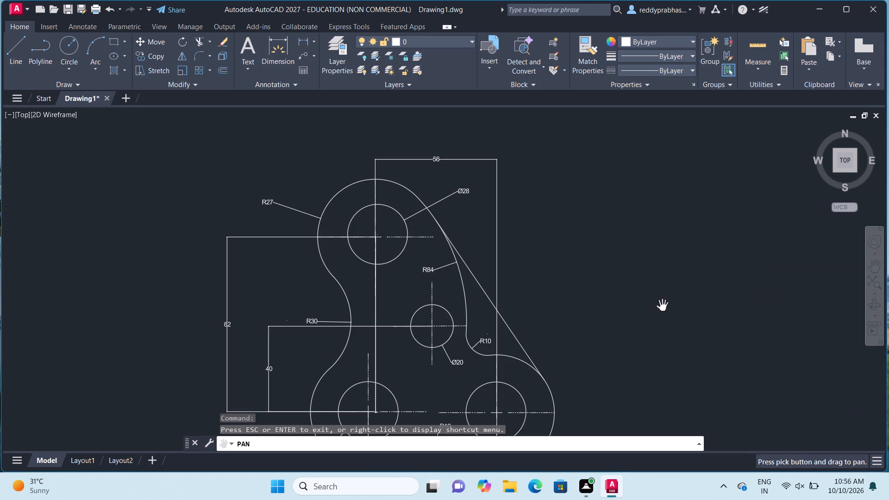
pyautogui.moveTo(654, 301); pyautogui.dragTo(645, 242)
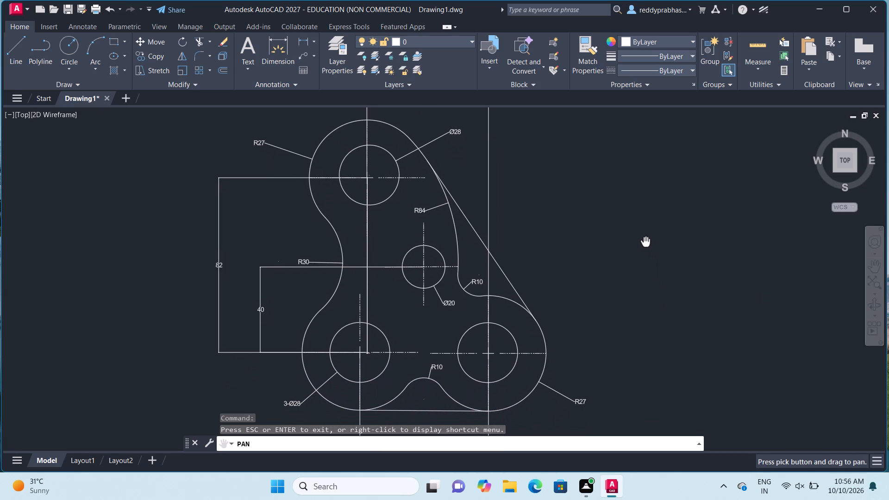
pyautogui.moveTo(645, 242); pyautogui.dragTo(611, 267)
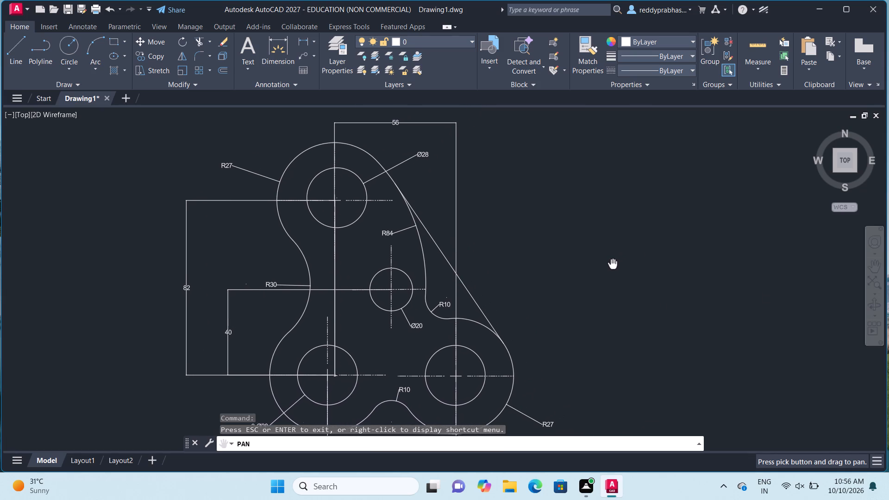
pyautogui.moveTo(611, 267); pyautogui.dragTo(589, 301)
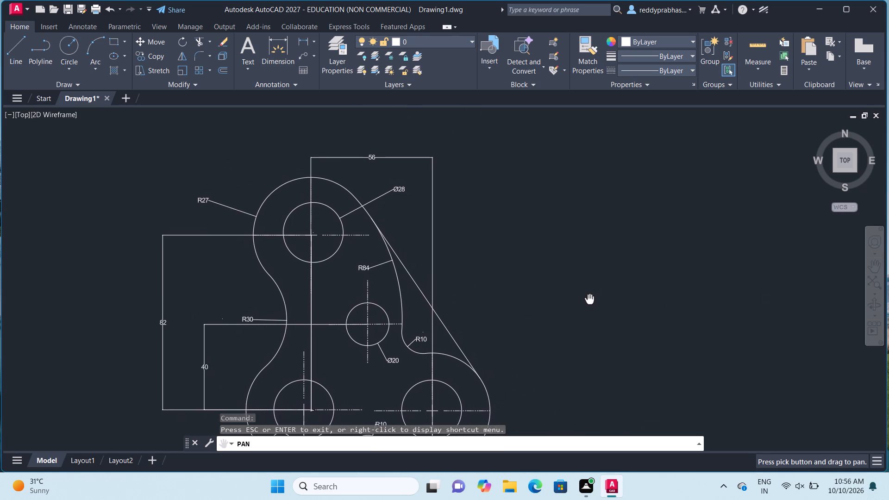
pyautogui.moveTo(589, 301); pyautogui.dragTo(563, 206)
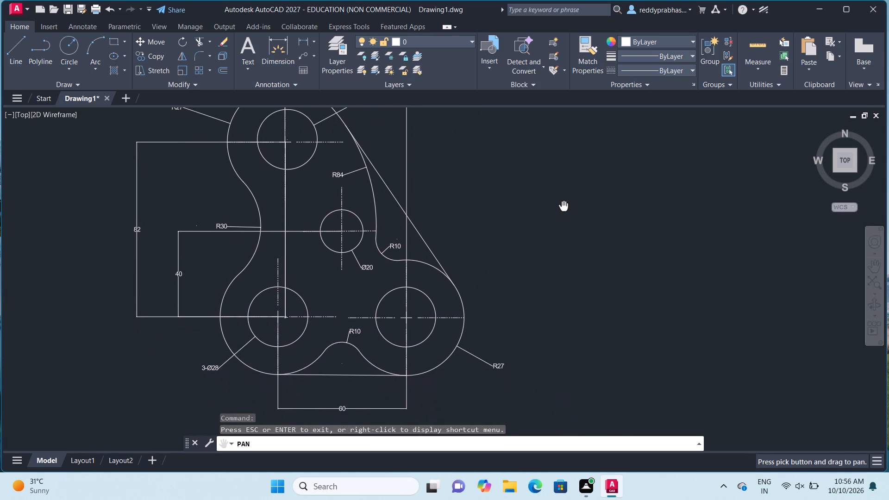
pyautogui.moveTo(563, 206); pyautogui.dragTo(582, 258)
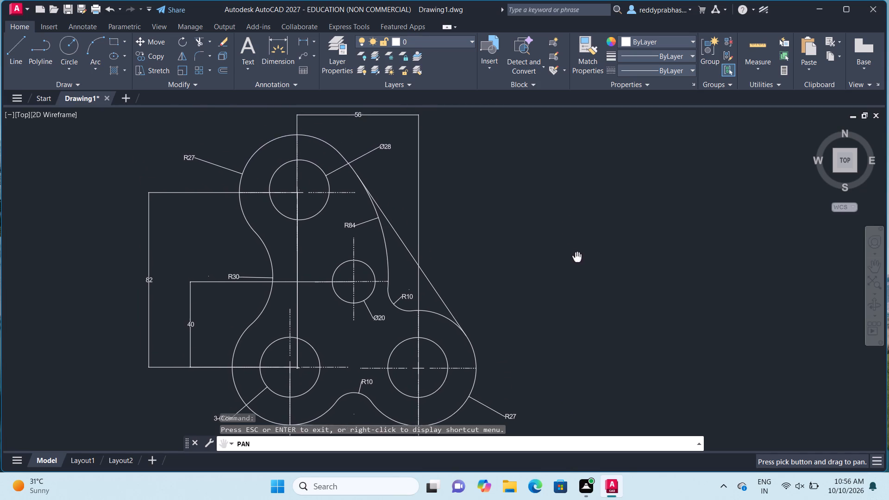
pyautogui.moveTo(582, 258); pyautogui.dragTo(635, 246)
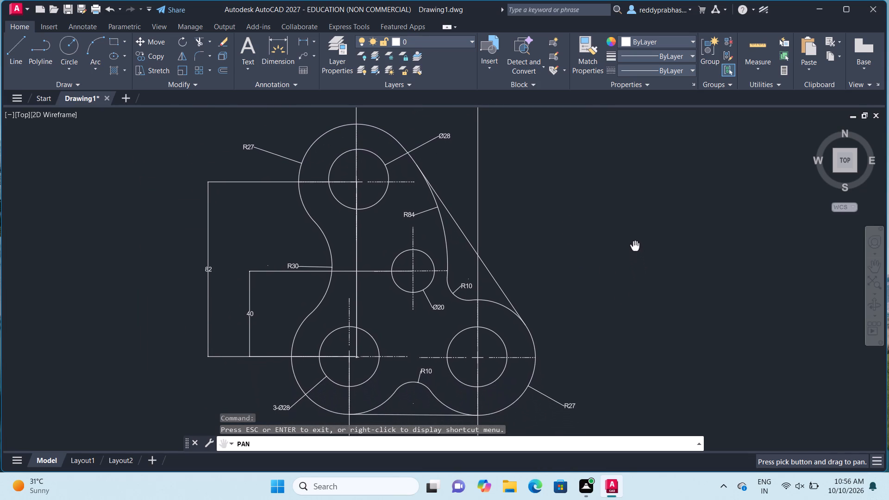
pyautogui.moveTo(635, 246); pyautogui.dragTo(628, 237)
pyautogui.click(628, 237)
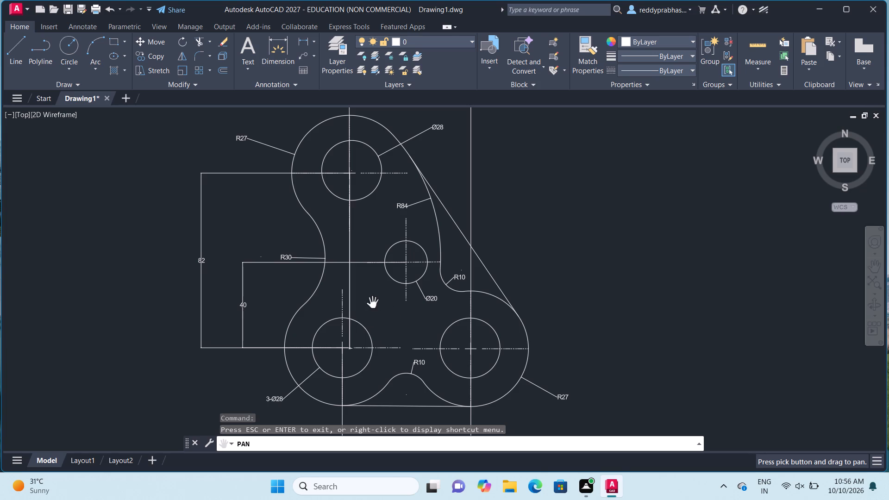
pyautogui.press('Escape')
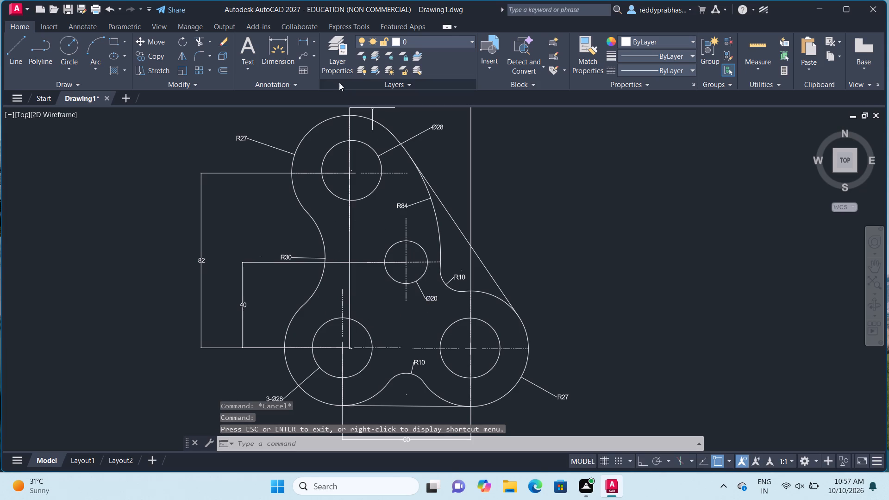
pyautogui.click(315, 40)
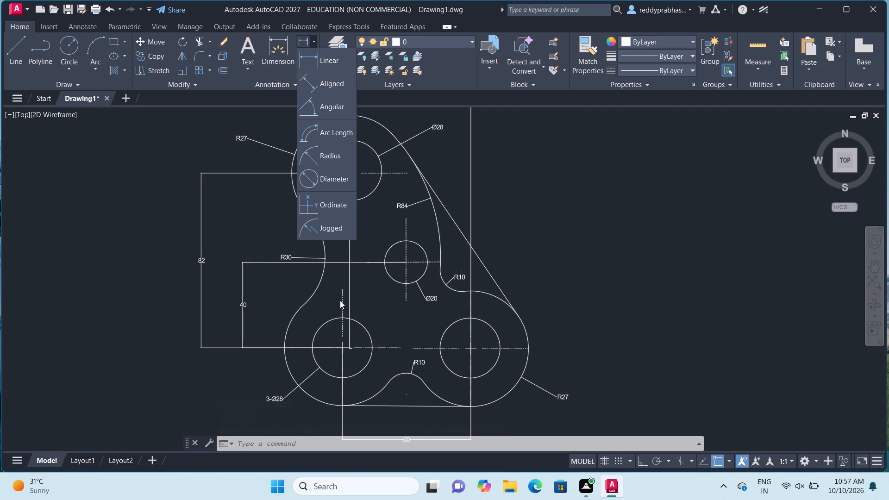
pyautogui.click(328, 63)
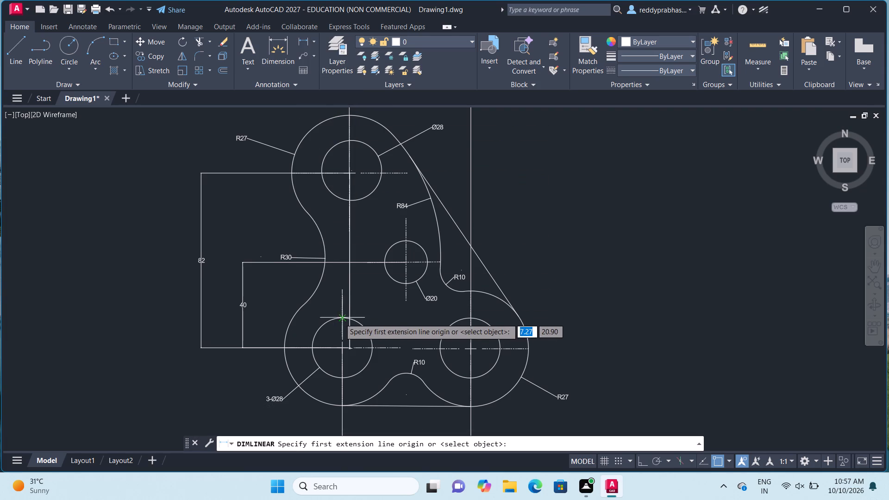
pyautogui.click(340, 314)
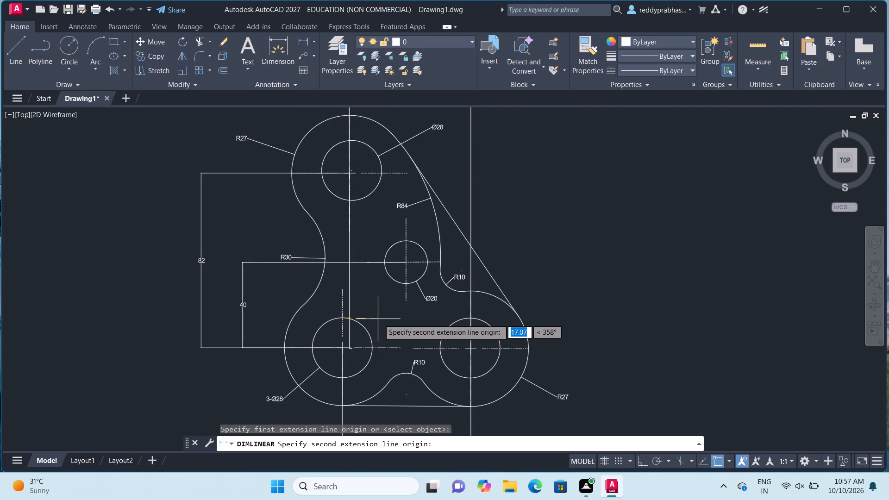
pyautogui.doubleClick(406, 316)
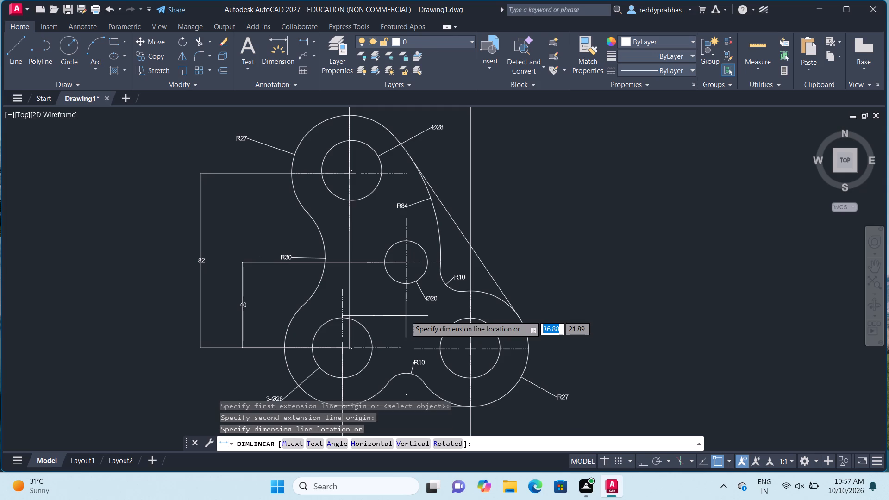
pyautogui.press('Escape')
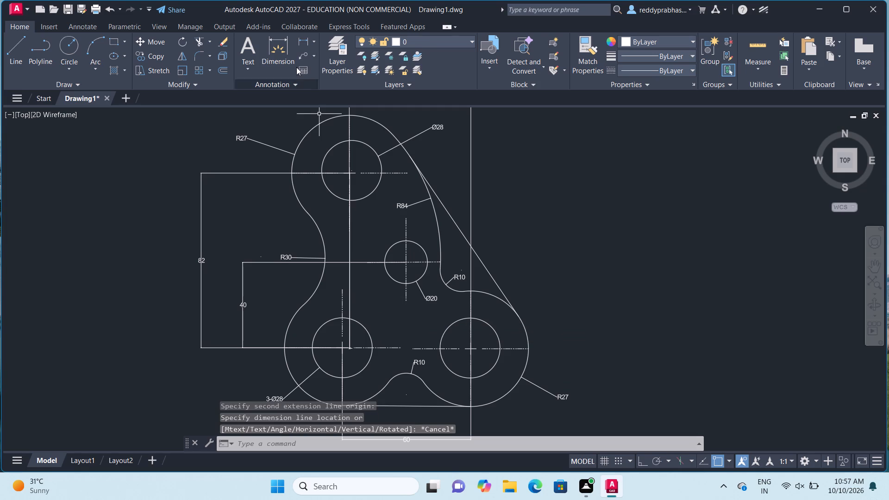
# Add a horizontal linear dimension from the bottom-left hole's vertical centre line to the central Ø20 hole's, placed just below the Ø20 hole.
pyautogui.click(302, 41)
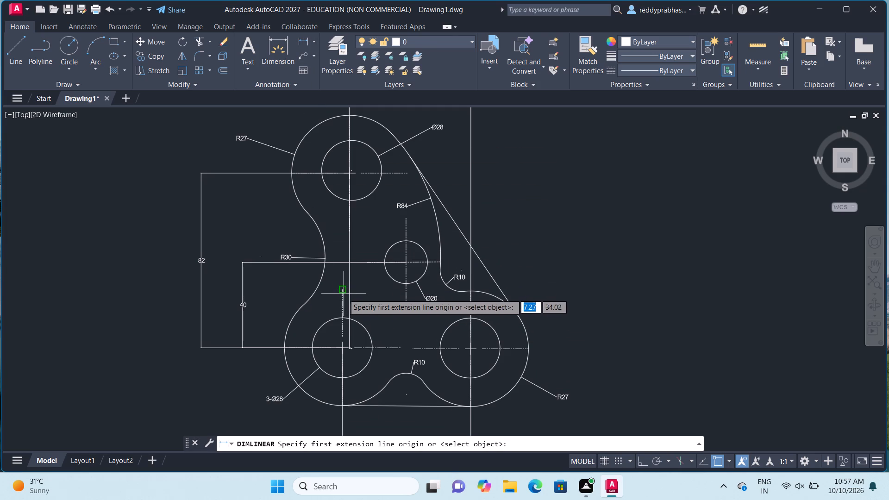
pyautogui.click(341, 294)
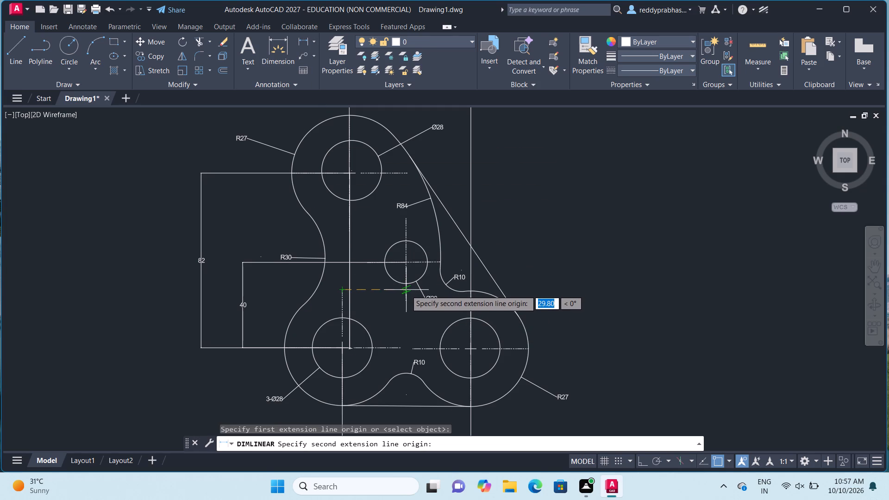
pyautogui.click(406, 289)
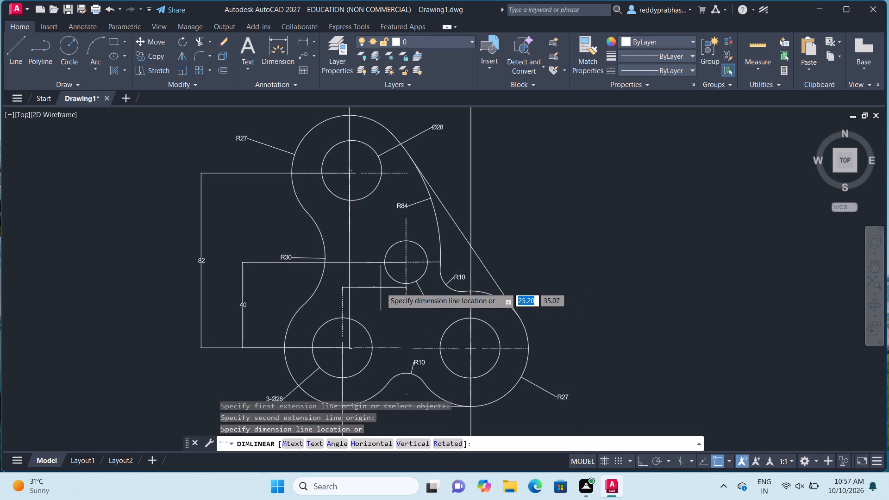
pyautogui.click(381, 287)
# Replace the text of the horizontal dimension below the Ø20 hole with 30, at text height 2.00.
pyautogui.scroll(5, 381, 287)
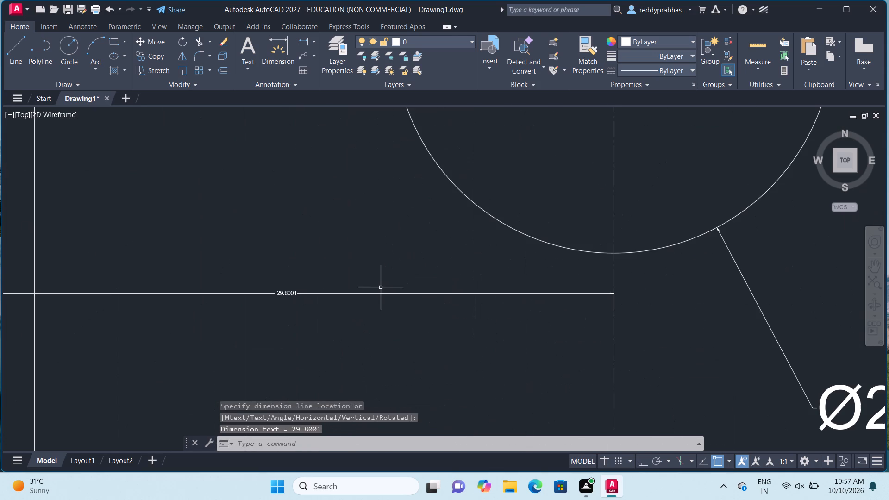
pyautogui.click(866, 264)
pyautogui.moveTo(338, 334); pyautogui.dragTo(429, 315)
pyautogui.scroll(1, 426, 311)
pyautogui.scroll(1, 320, 282)
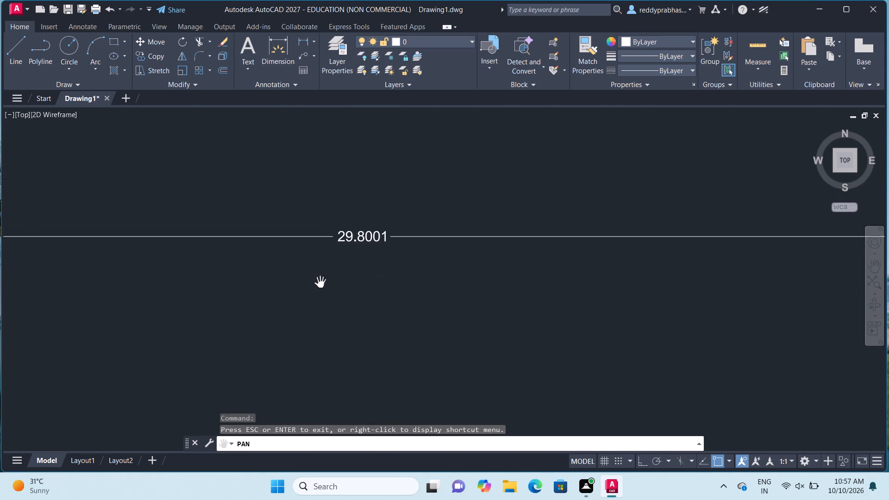
pyautogui.press('Escape')
pyautogui.doubleClick(366, 241)
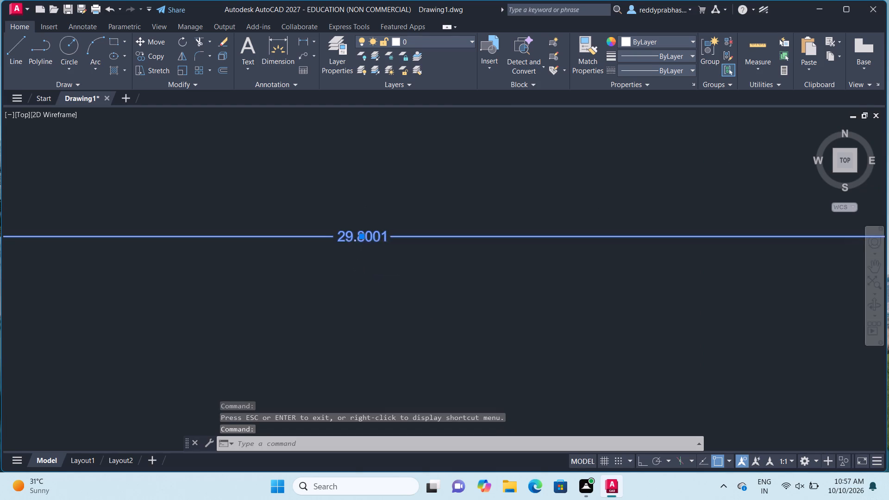
pyautogui.press('Right')
pyautogui.press('BackSpace')
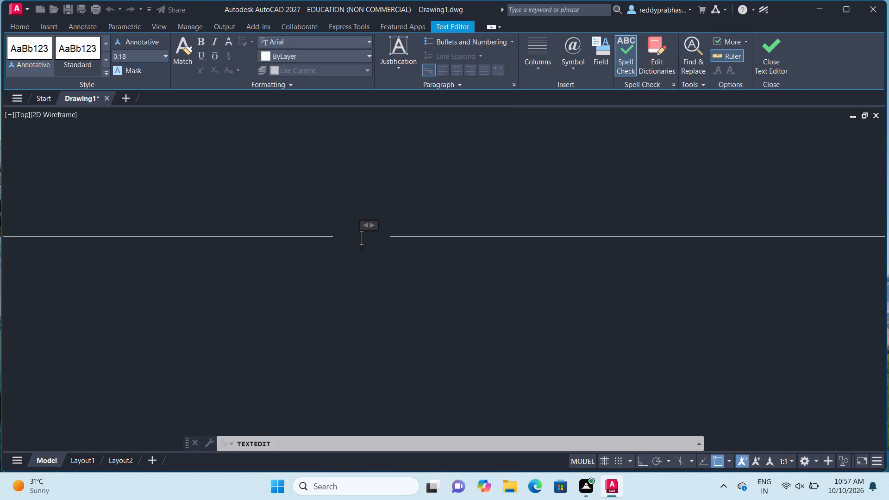
pyautogui.write('30')
pyautogui.press('BackSpace')
pyautogui.press('BackSpace')
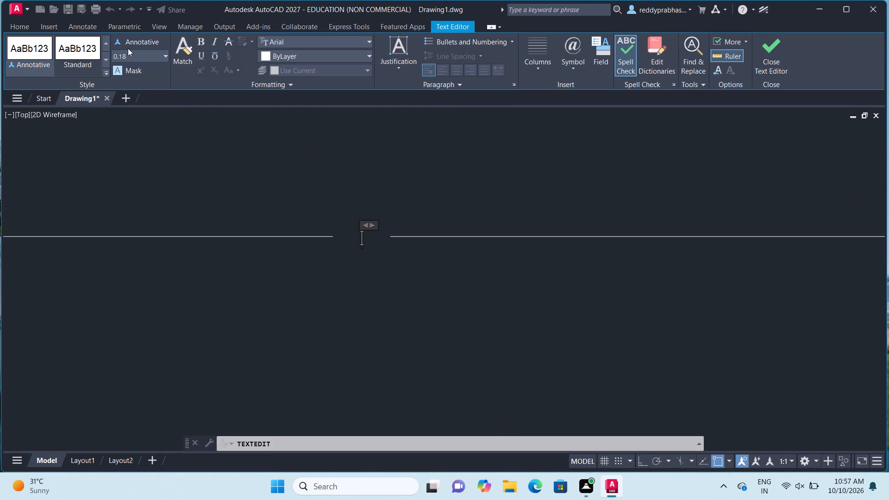
pyautogui.click(168, 55)
pyautogui.click(153, 68)
pyautogui.write('30')
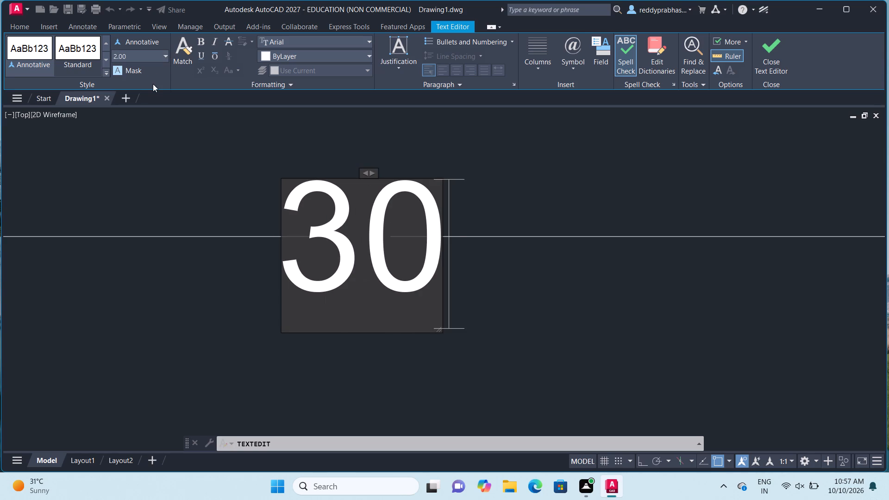
pyautogui.click(767, 50)
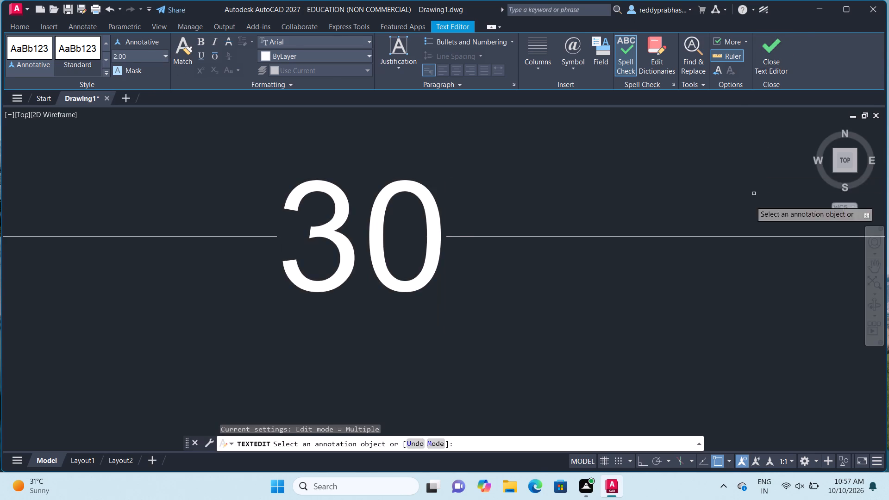
# Examine the whole dimensioned bracket, checking the hole spacings, arc radii and hole diameters.
pyautogui.scroll(-5, 613, 319)
pyautogui.click(872, 271)
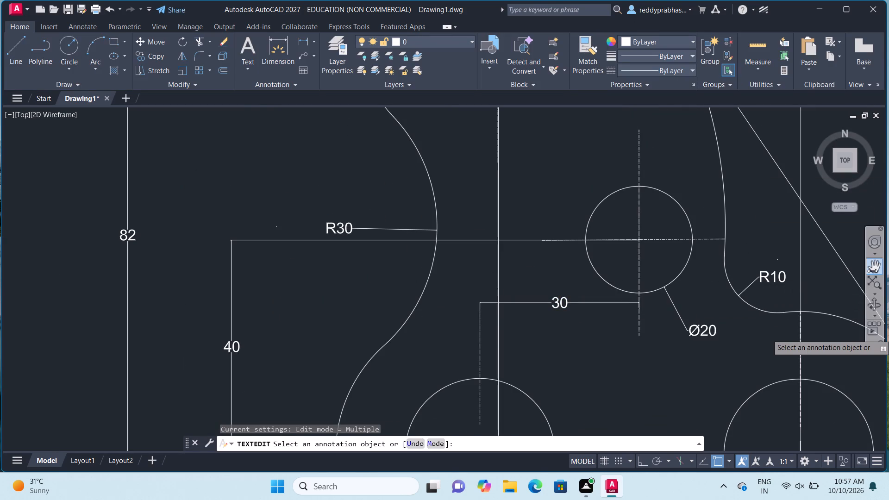
pyautogui.moveTo(738, 278); pyautogui.dragTo(557, 212)
pyautogui.scroll(-3, 556, 210)
pyautogui.scroll(3, 498, 200)
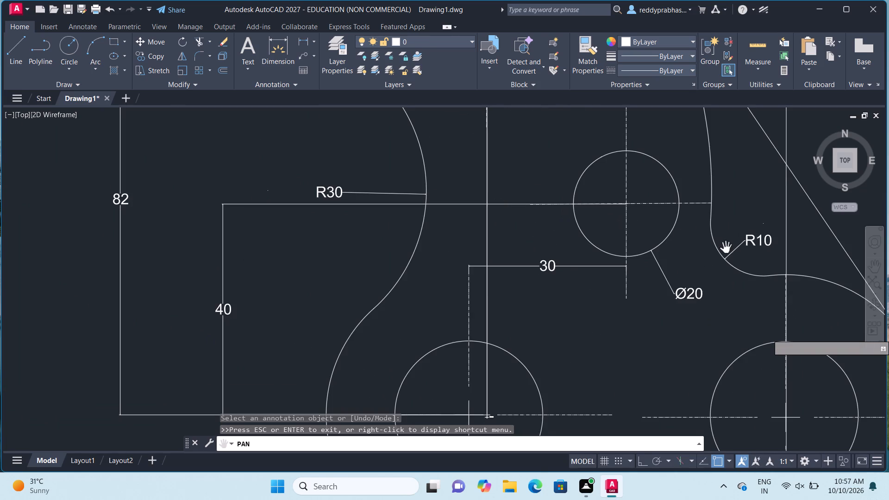
pyautogui.moveTo(724, 249); pyautogui.dragTo(620, 256)
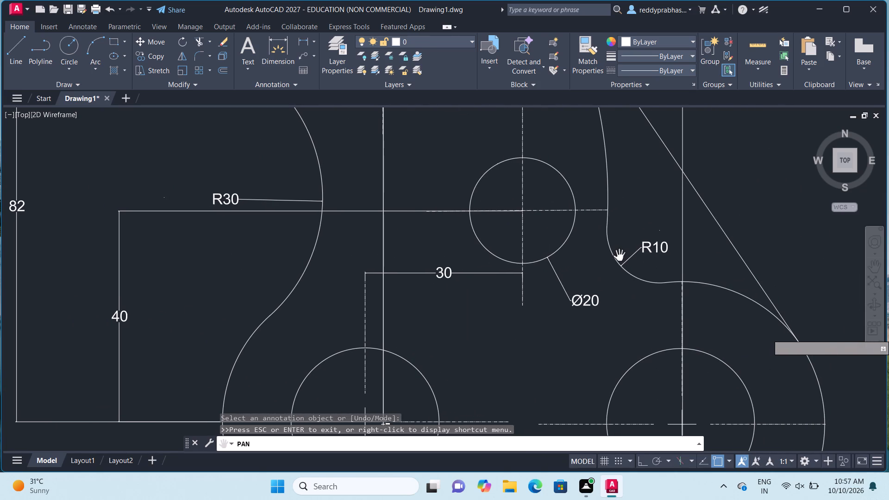
pyautogui.scroll(-2, 577, 259)
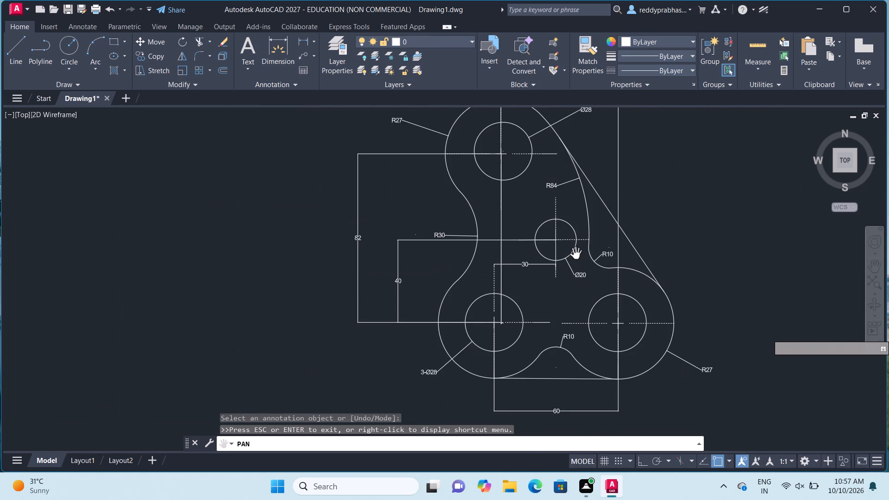
pyautogui.scroll(1, 576, 254)
pyautogui.moveTo(573, 260); pyautogui.dragTo(462, 313)
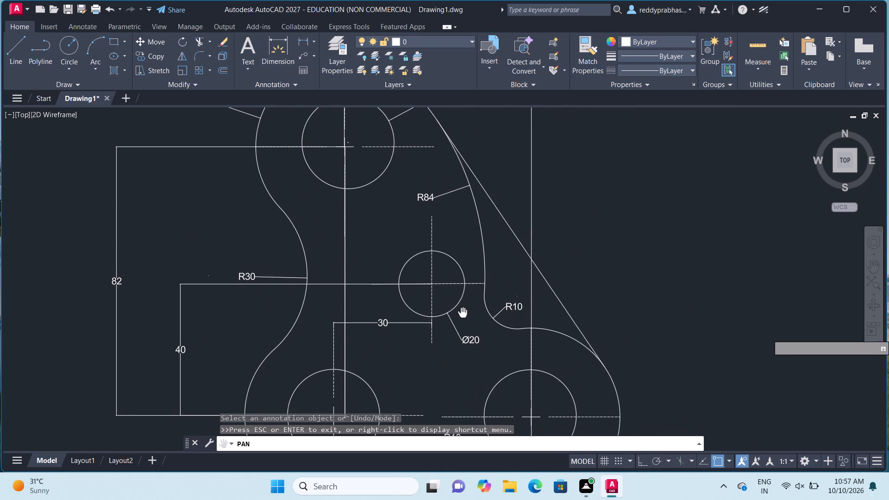
pyautogui.moveTo(462, 313); pyautogui.dragTo(459, 314)
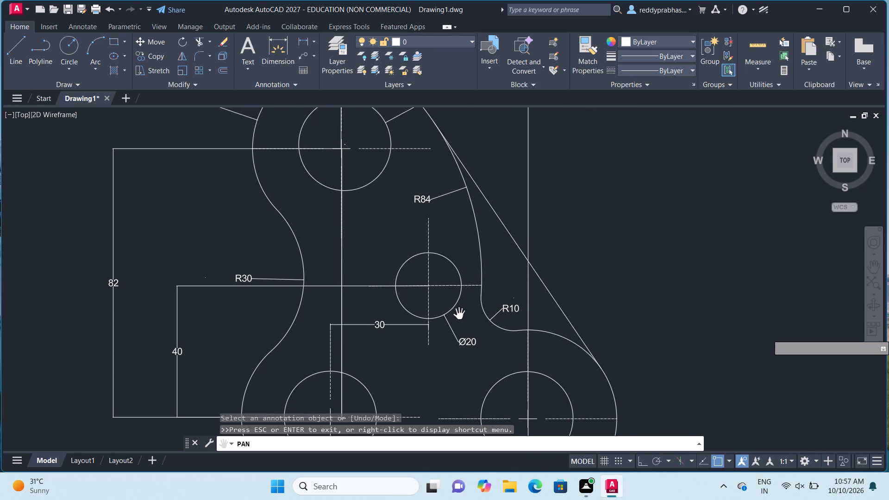
pyautogui.scroll(-1, 451, 300)
pyautogui.scroll(1, 447, 298)
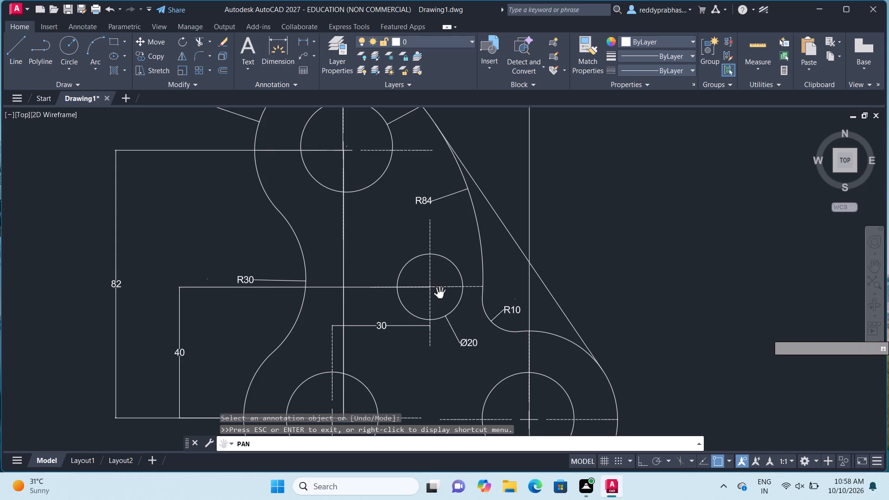
pyautogui.scroll(-2, 440, 294)
pyautogui.scroll(1, 440, 294)
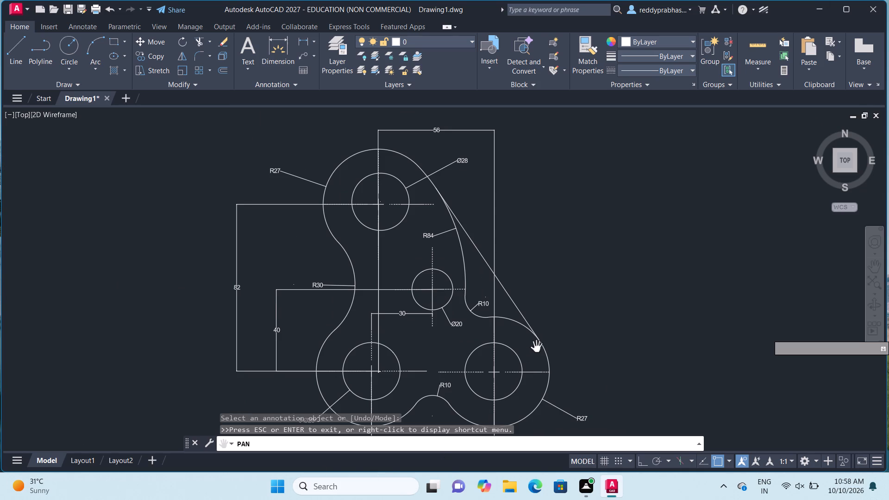
pyautogui.scroll(-1, 529, 357)
pyautogui.moveTo(527, 360); pyautogui.dragTo(568, 330)
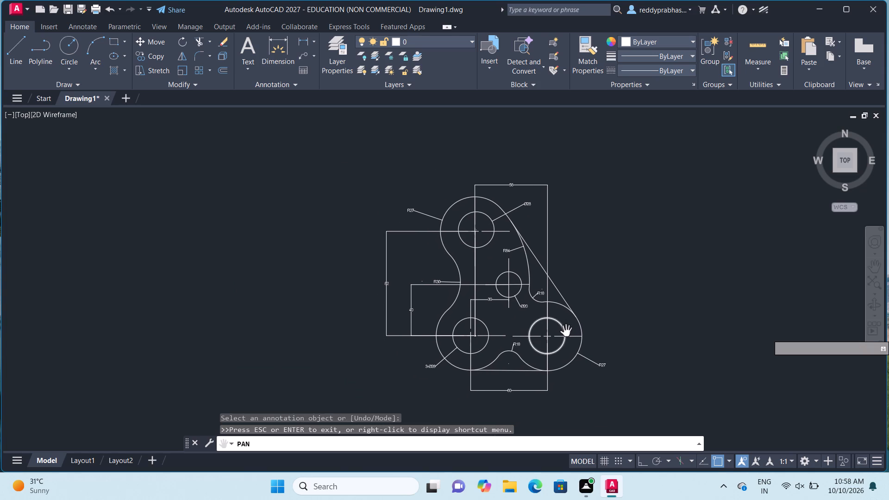
pyautogui.scroll(1, 558, 336)
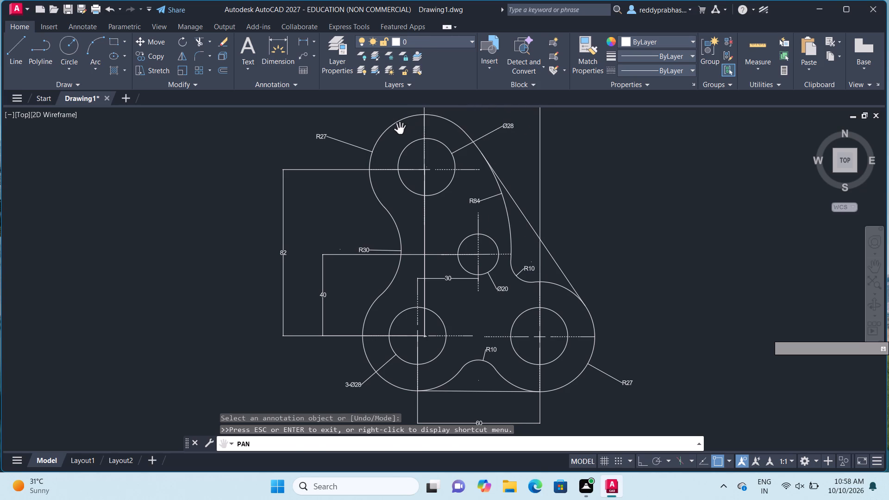
pyautogui.press('Escape')
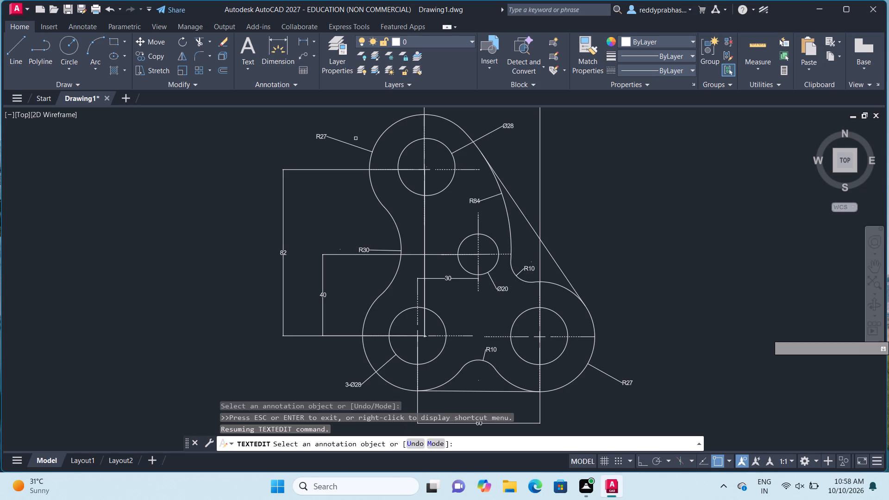
pyautogui.scroll(-1, 376, 146)
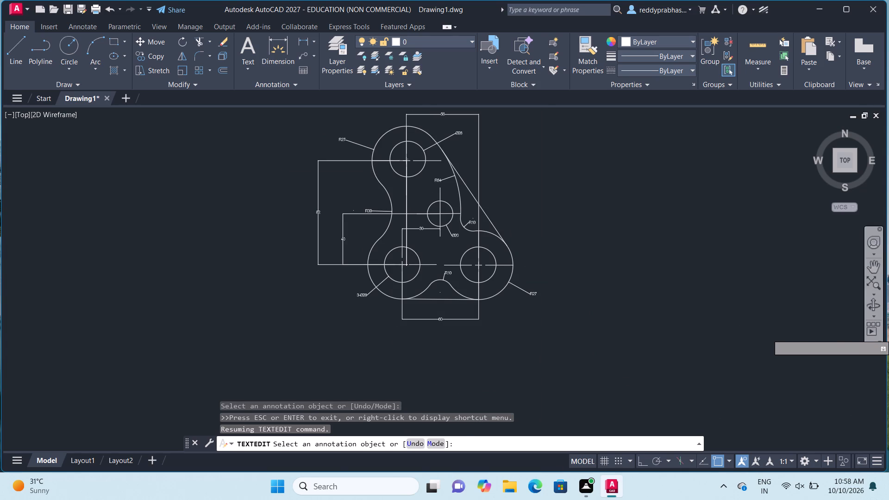
pyautogui.doubleClick(878, 267)
pyautogui.moveTo(692, 185); pyautogui.dragTo(732, 246)
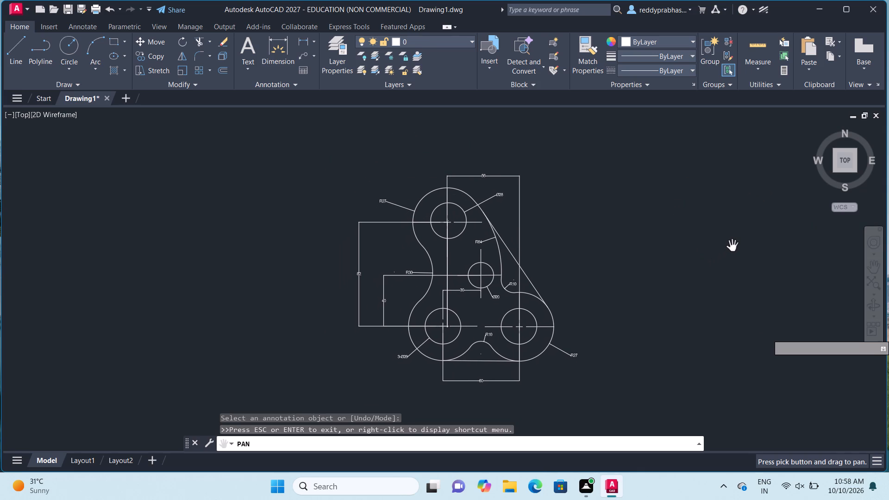
pyautogui.scroll(1, 732, 246)
pyautogui.scroll(-1, 732, 246)
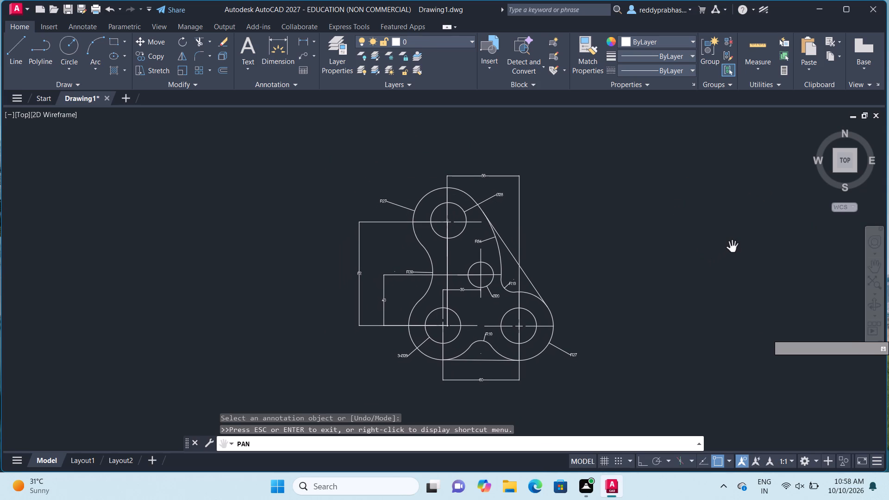
pyautogui.scroll(1, 732, 246)
pyautogui.moveTo(591, 231); pyautogui.dragTo(647, 255)
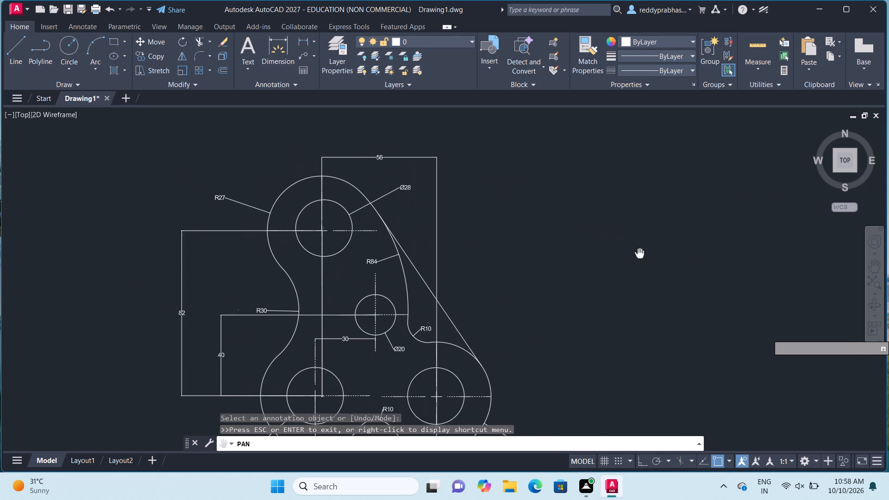
pyautogui.moveTo(647, 255); pyautogui.dragTo(844, 278)
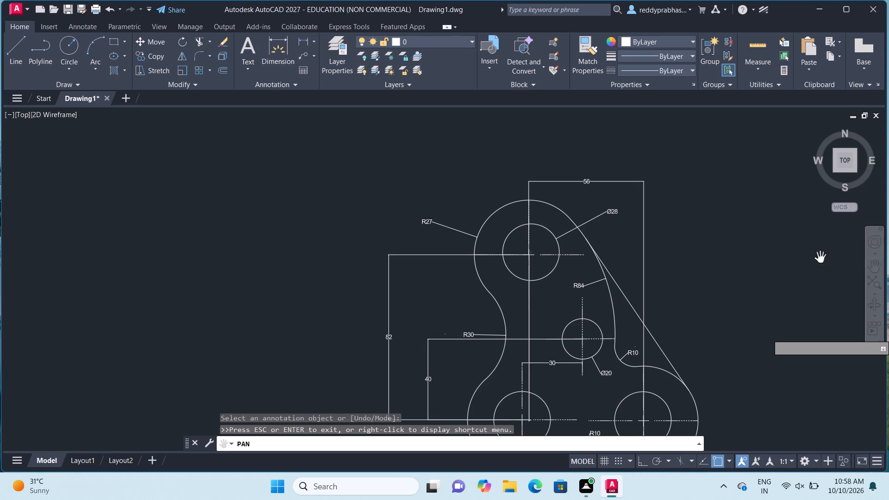
# Examine the dimensioned bracket as a whole, from the top Ø28 hole to the two bottom holes.
pyautogui.moveTo(819, 259); pyautogui.dragTo(870, 242)
pyautogui.moveTo(861, 279); pyautogui.dragTo(866, 244)
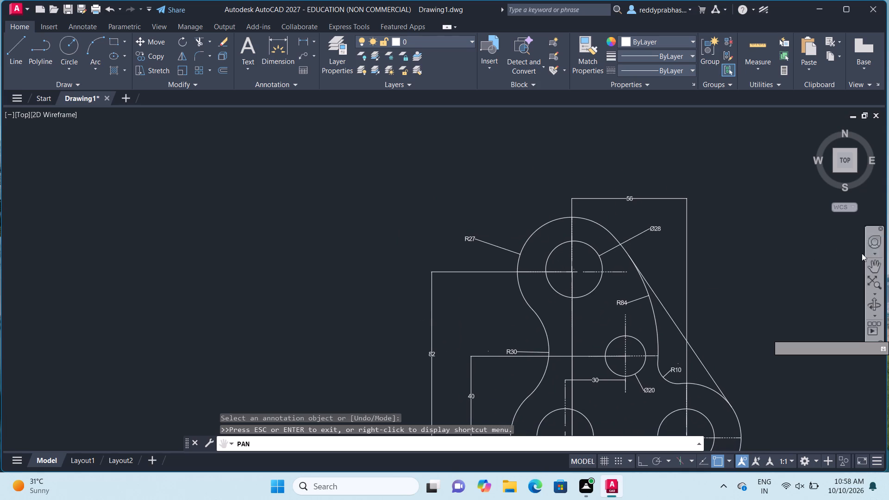
pyautogui.moveTo(761, 228); pyautogui.dragTo(715, 189)
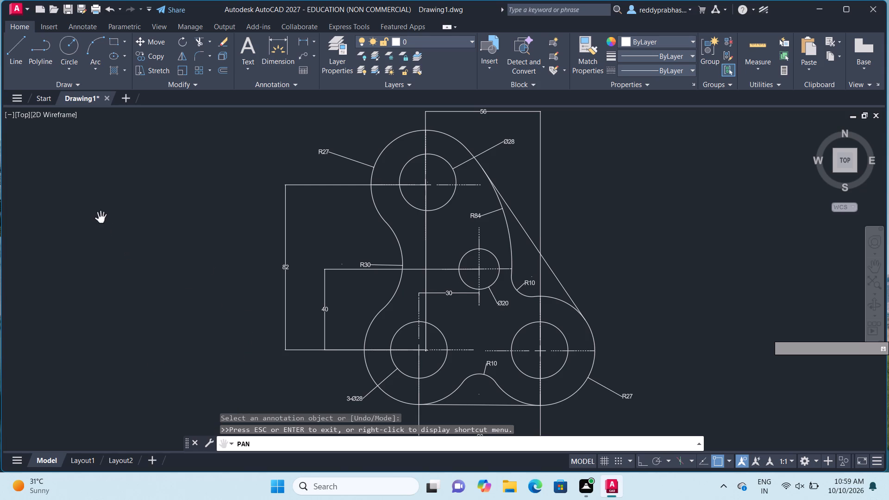
pyautogui.press('Escape')
pyautogui.scroll(2, 349, 232)
pyautogui.scroll(-3, 349, 232)
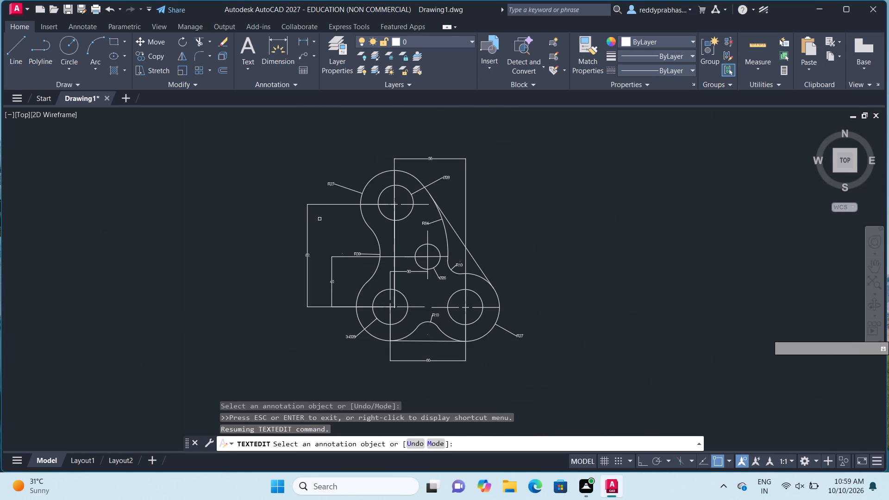
pyautogui.scroll(1, 326, 206)
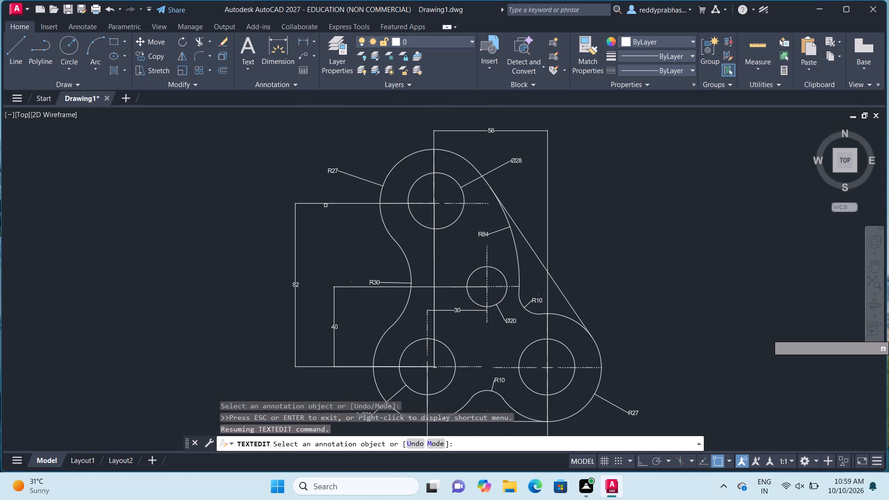
pyautogui.scroll(1, 341, 221)
pyautogui.scroll(-1, 342, 223)
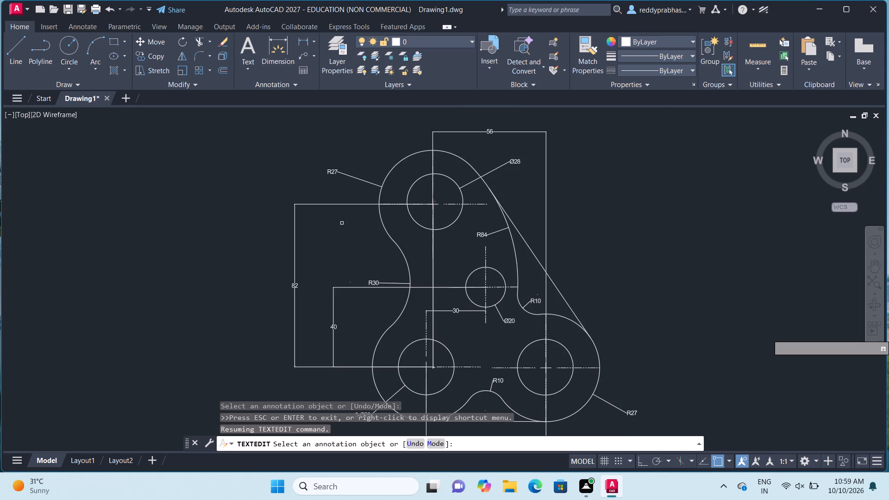
pyautogui.scroll(1, 342, 223)
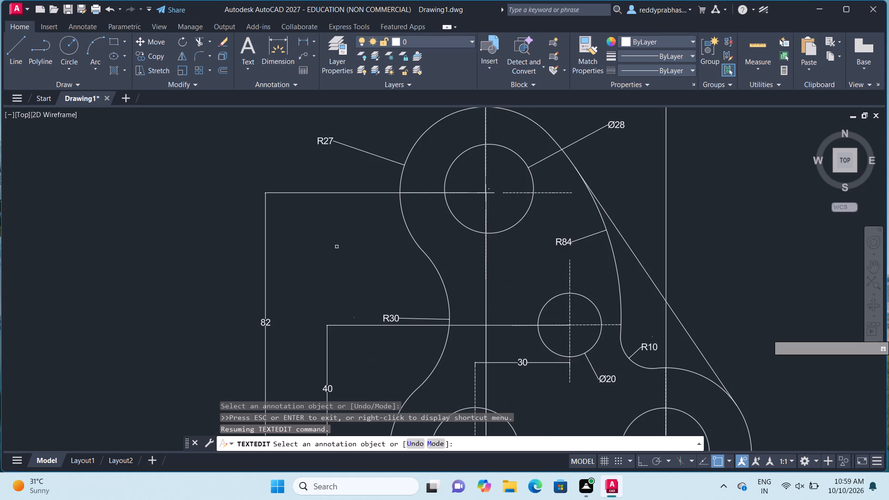
pyautogui.scroll(2, 337, 247)
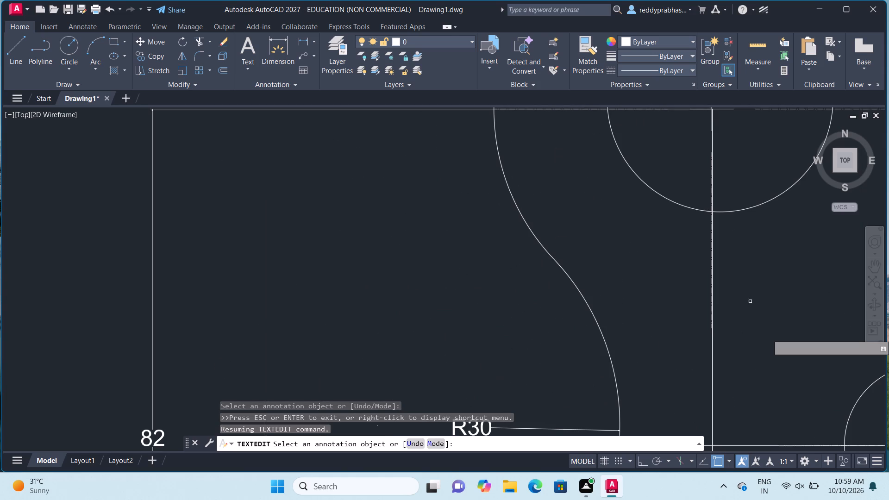
# Examine the R30 arc's dimension and the area between it and the 82 and 40 vertical dimensions up close.
pyautogui.click(874, 268)
pyautogui.moveTo(619, 294); pyautogui.dragTo(623, 268)
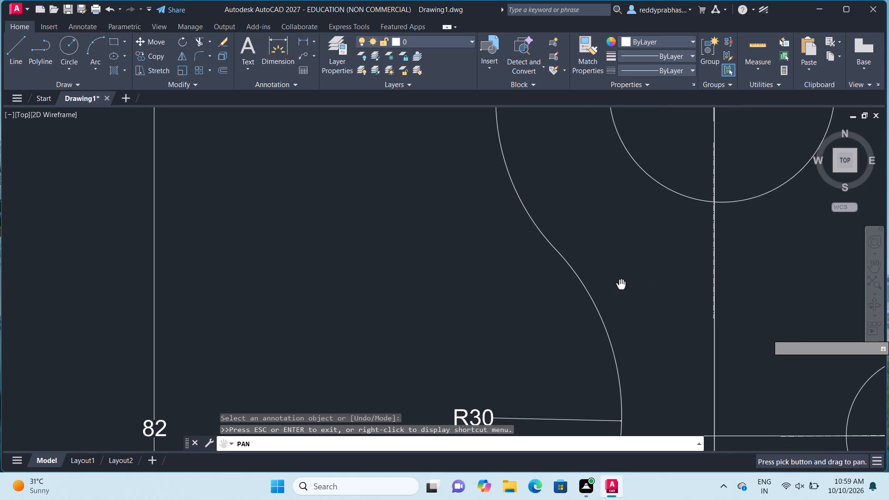
pyautogui.moveTo(623, 268); pyautogui.dragTo(638, 223)
pyautogui.moveTo(585, 283); pyautogui.dragTo(604, 231)
pyautogui.moveTo(551, 293); pyautogui.dragTo(559, 262)
pyautogui.scroll(1, 554, 270)
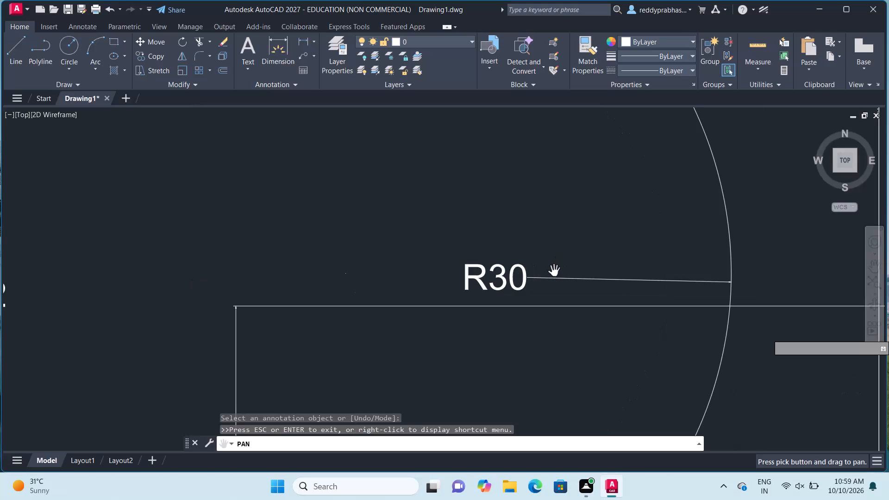
pyautogui.moveTo(463, 279); pyautogui.dragTo(498, 245)
pyautogui.moveTo(423, 252); pyautogui.dragTo(424, 250)
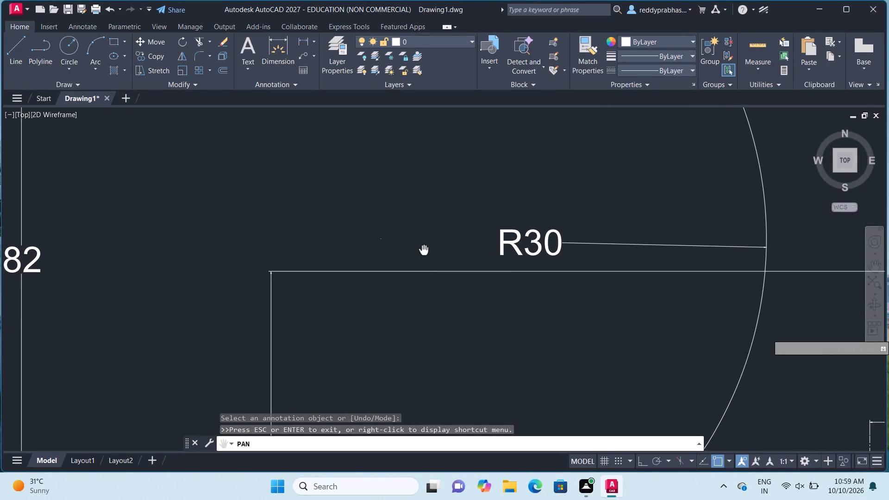
pyautogui.moveTo(424, 250); pyautogui.dragTo(452, 234)
pyautogui.scroll(2, 452, 236)
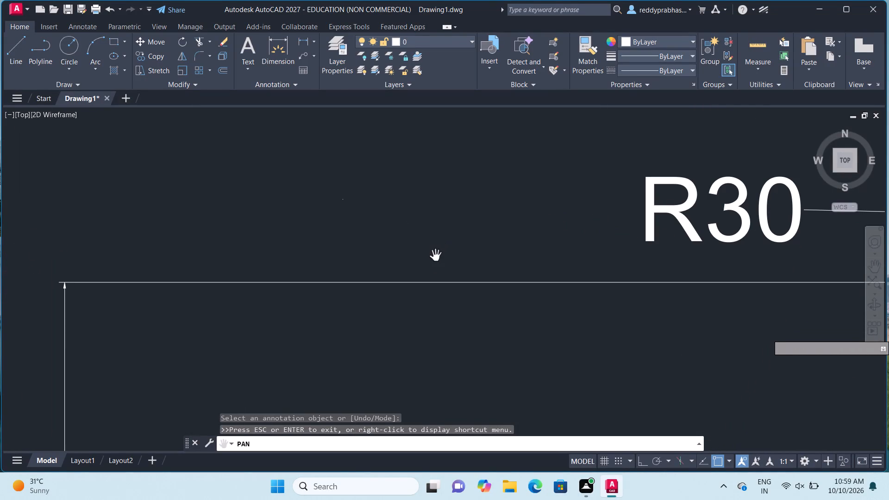
pyautogui.moveTo(436, 255); pyautogui.dragTo(450, 237)
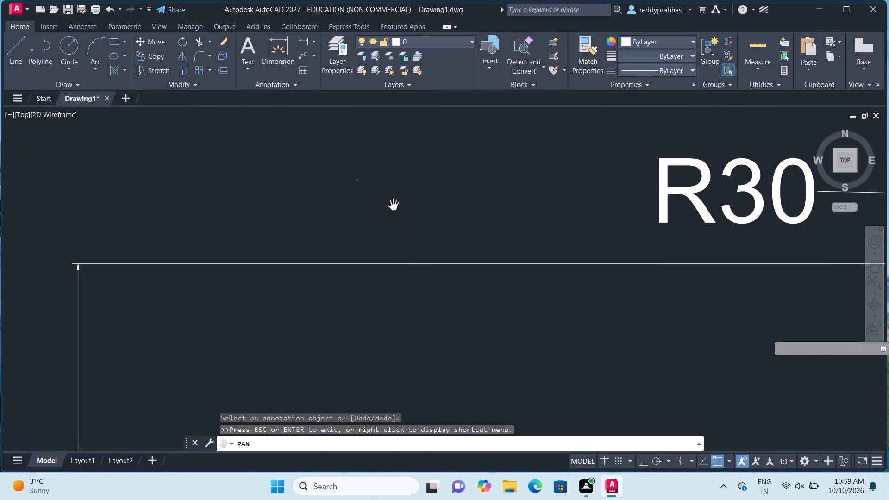
pyautogui.press('Escape')
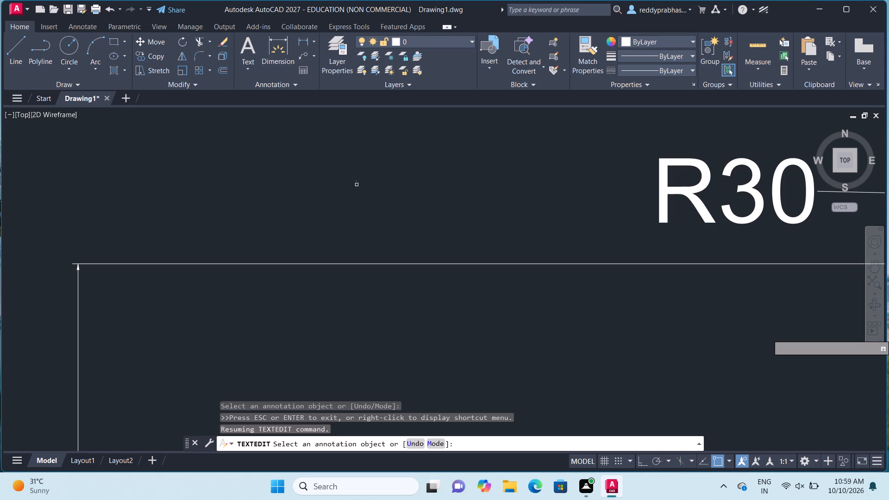
pyautogui.scroll(-3, 354, 179)
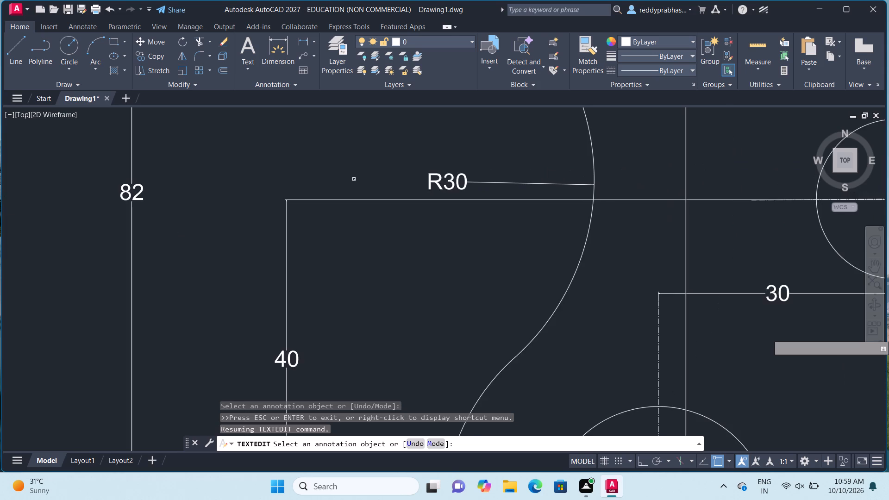
pyautogui.scroll(-3, 354, 179)
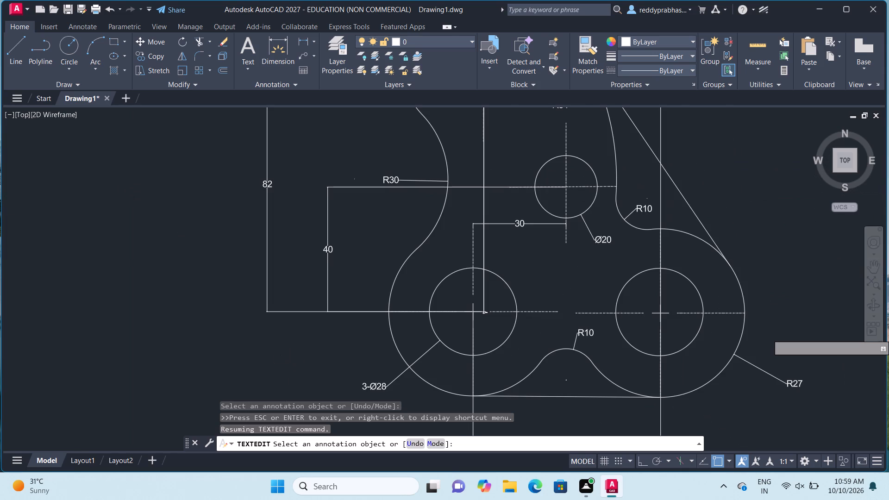
pyautogui.scroll(3, 368, 187)
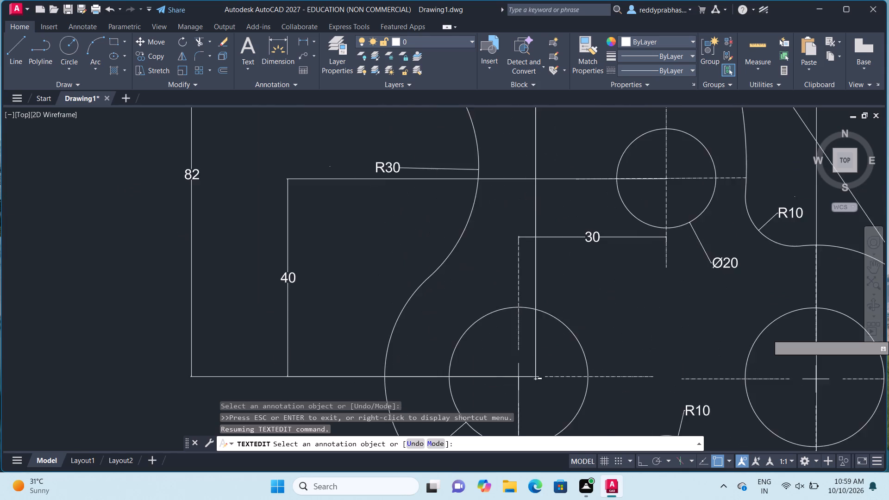
pyautogui.scroll(2, 368, 187)
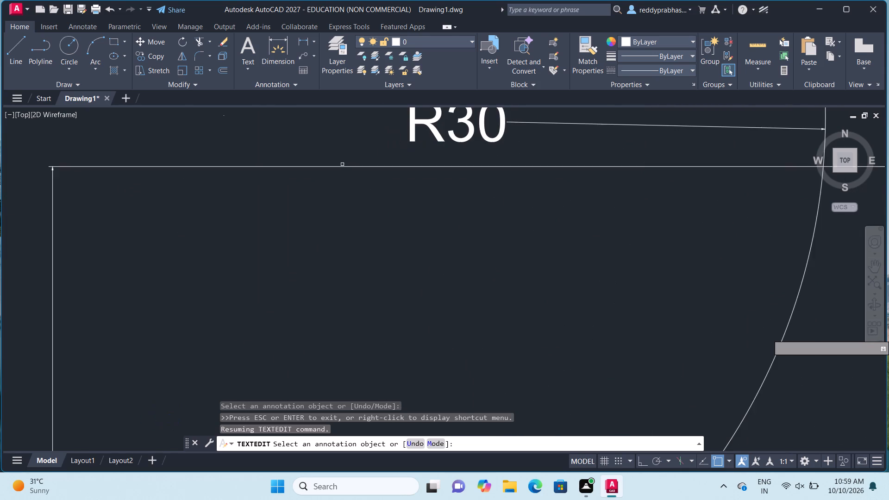
pyautogui.scroll(-5, 342, 166)
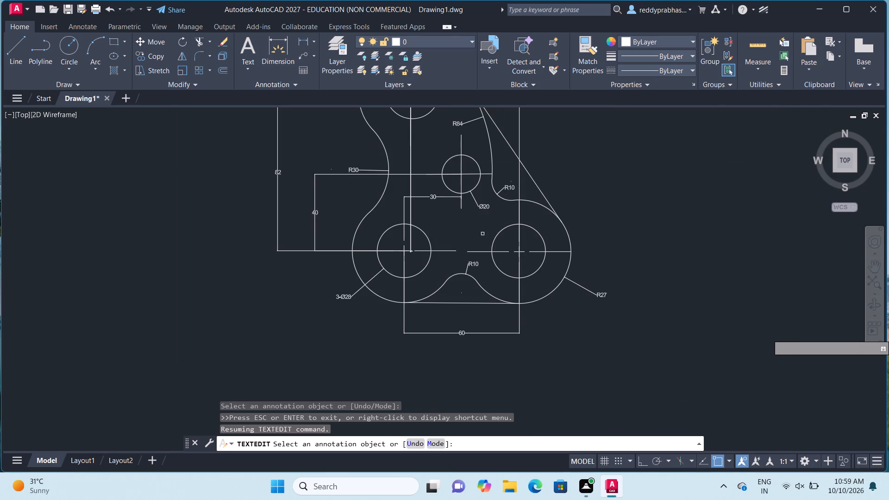
# Examine the centre point mark beneath the R10 arc between the two bottom holes up close.
pyautogui.scroll(2, 460, 294)
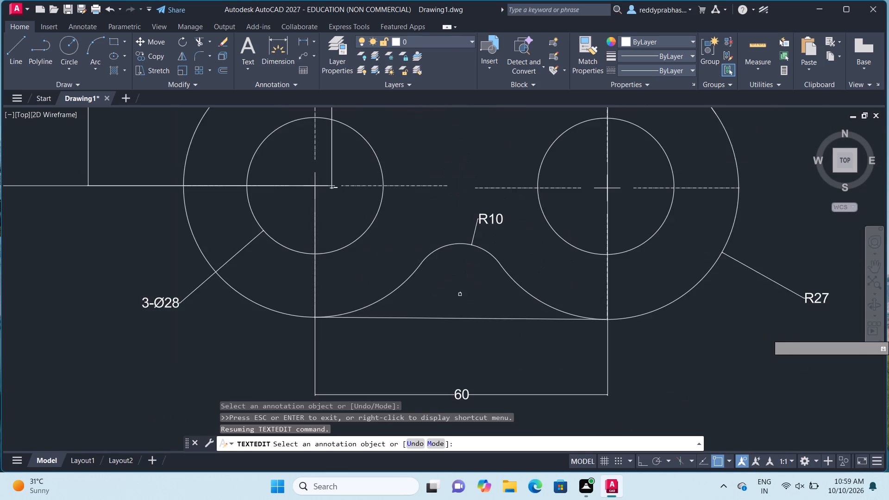
pyautogui.scroll(6, 460, 294)
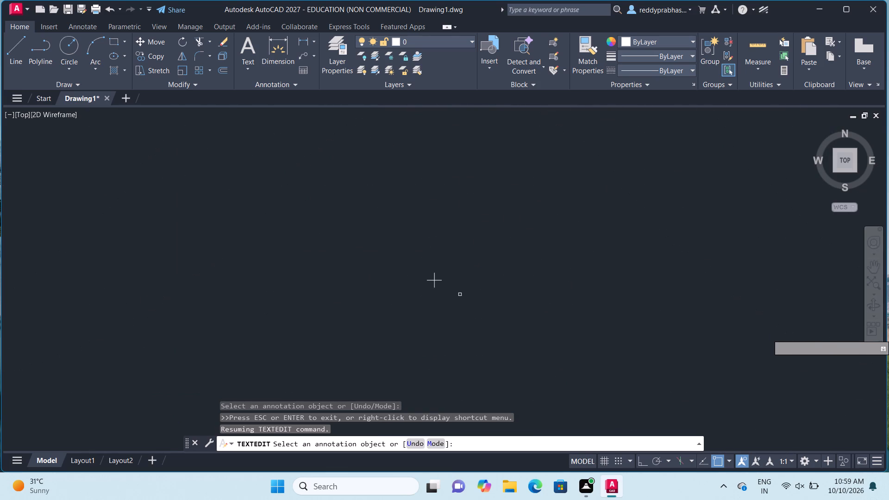
pyautogui.scroll(1, 460, 294)
pyautogui.scroll(-3, 460, 294)
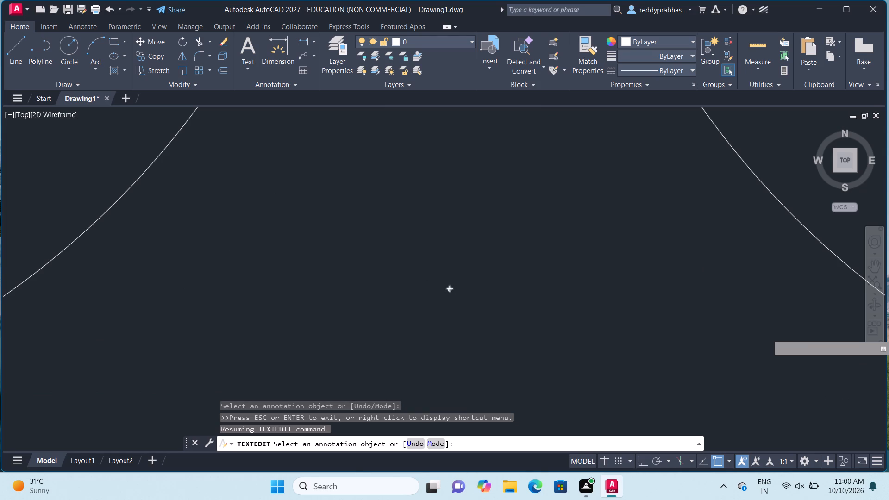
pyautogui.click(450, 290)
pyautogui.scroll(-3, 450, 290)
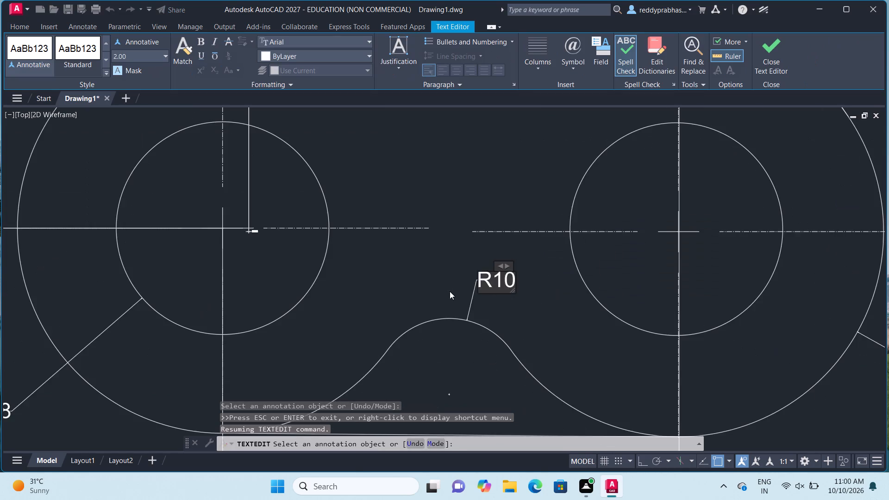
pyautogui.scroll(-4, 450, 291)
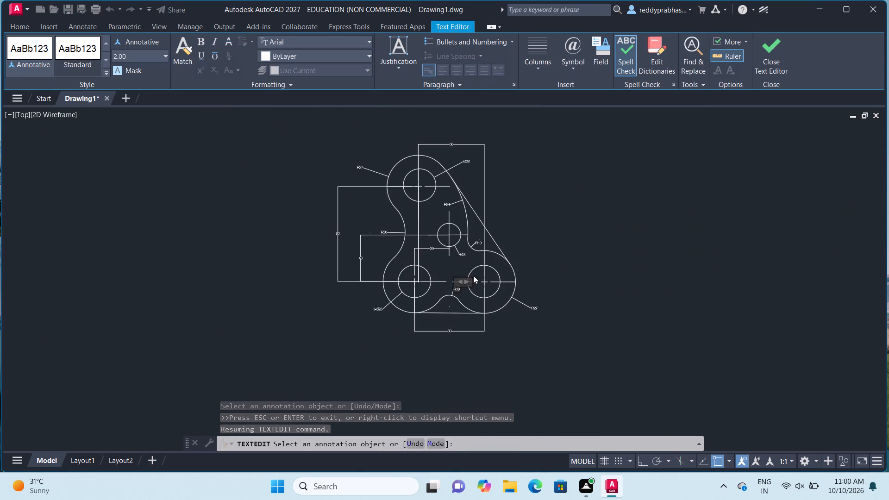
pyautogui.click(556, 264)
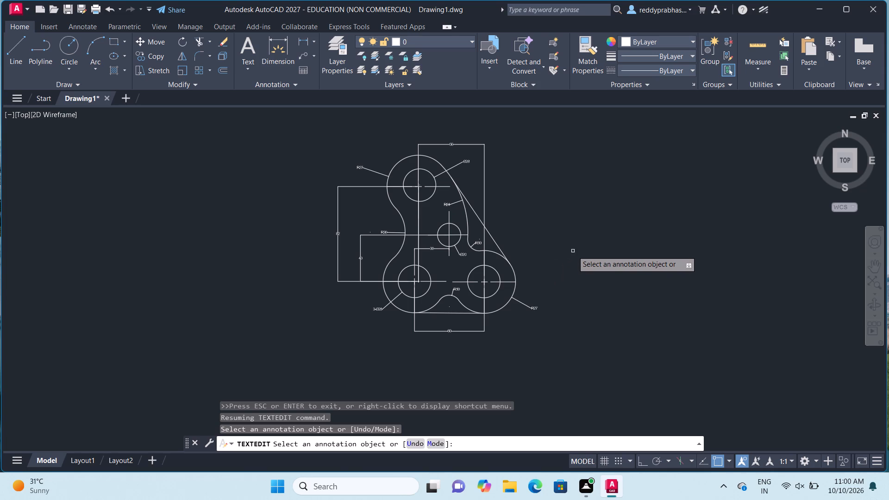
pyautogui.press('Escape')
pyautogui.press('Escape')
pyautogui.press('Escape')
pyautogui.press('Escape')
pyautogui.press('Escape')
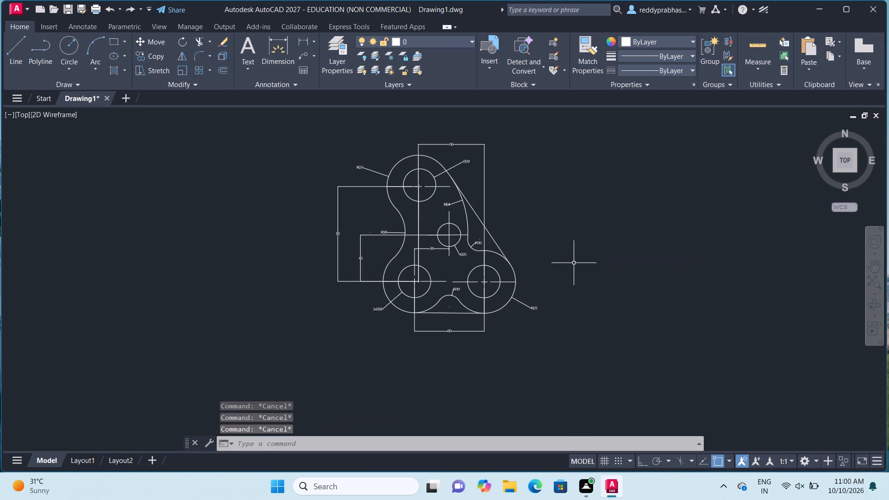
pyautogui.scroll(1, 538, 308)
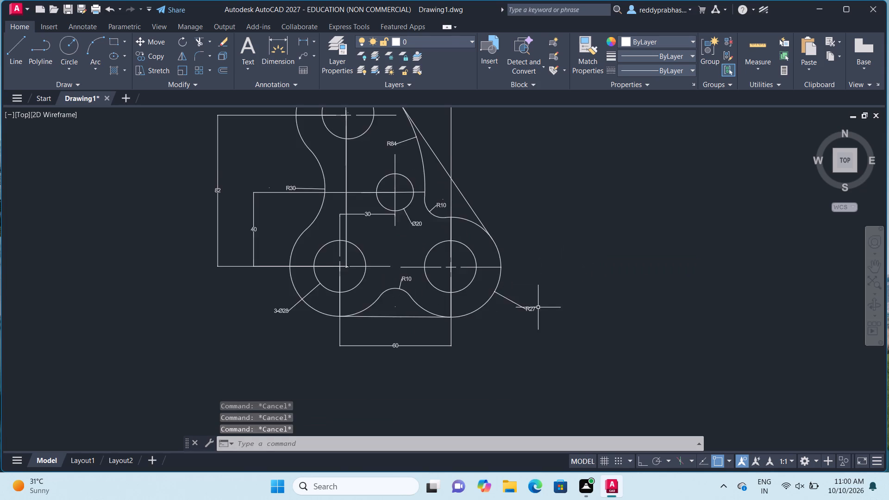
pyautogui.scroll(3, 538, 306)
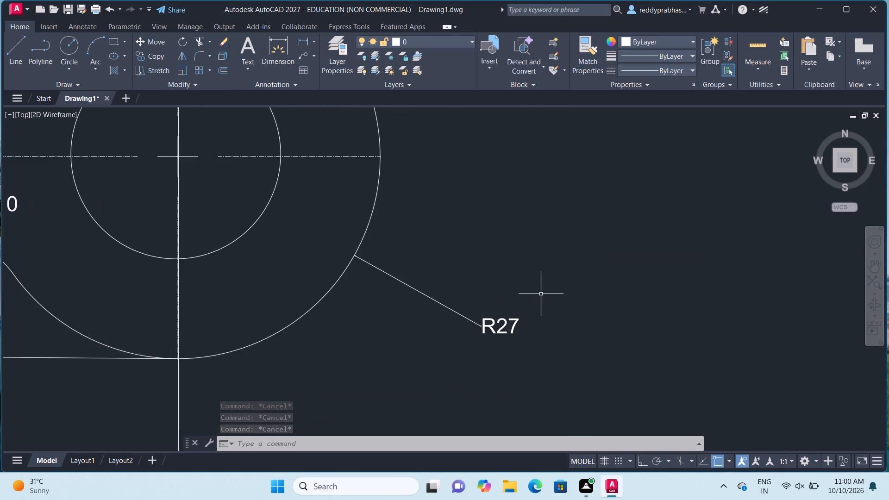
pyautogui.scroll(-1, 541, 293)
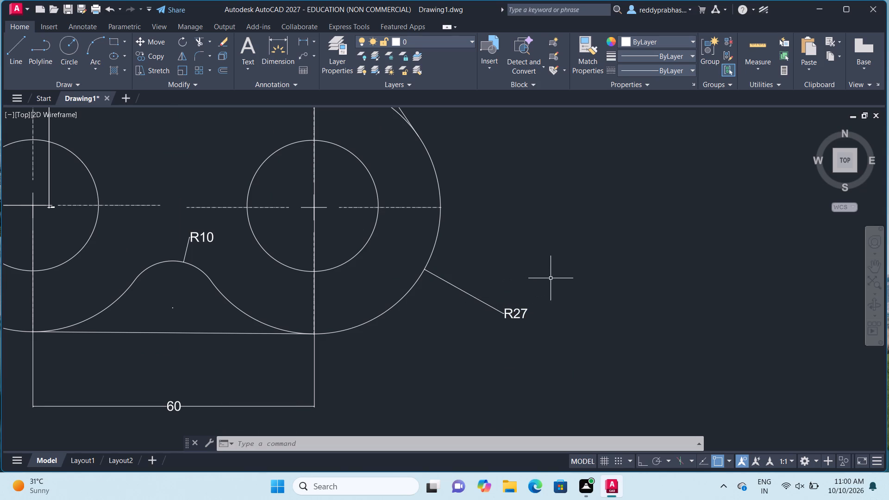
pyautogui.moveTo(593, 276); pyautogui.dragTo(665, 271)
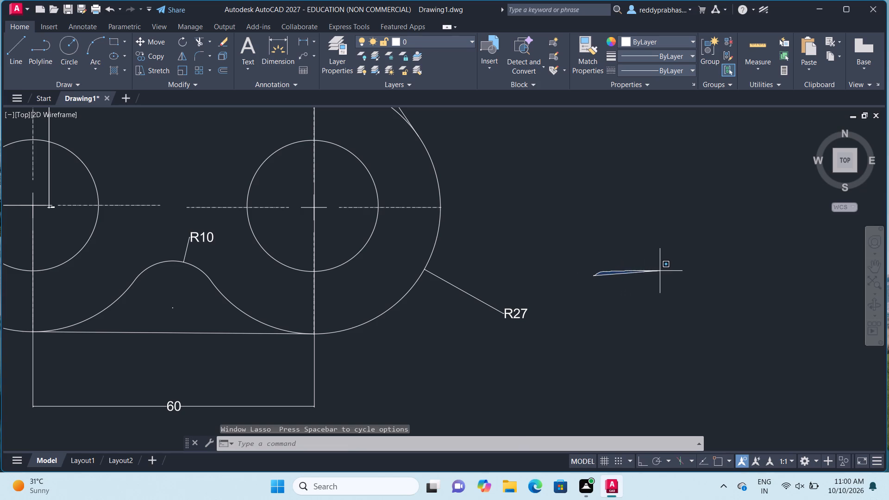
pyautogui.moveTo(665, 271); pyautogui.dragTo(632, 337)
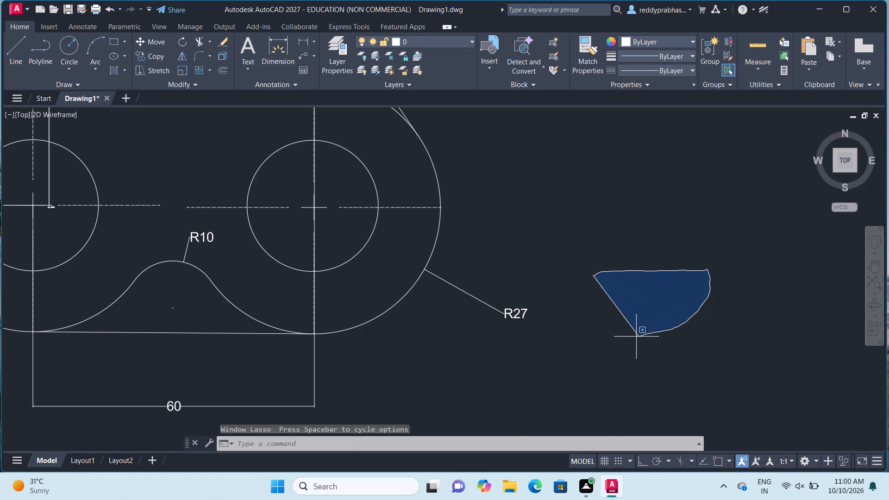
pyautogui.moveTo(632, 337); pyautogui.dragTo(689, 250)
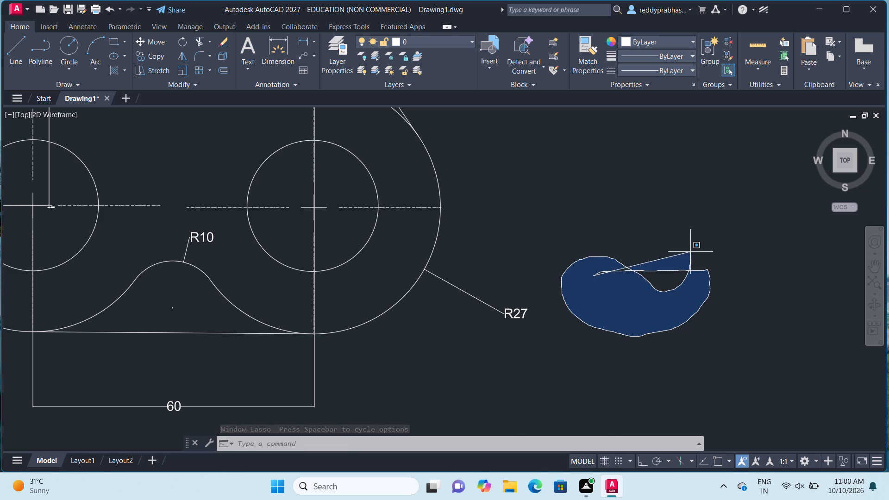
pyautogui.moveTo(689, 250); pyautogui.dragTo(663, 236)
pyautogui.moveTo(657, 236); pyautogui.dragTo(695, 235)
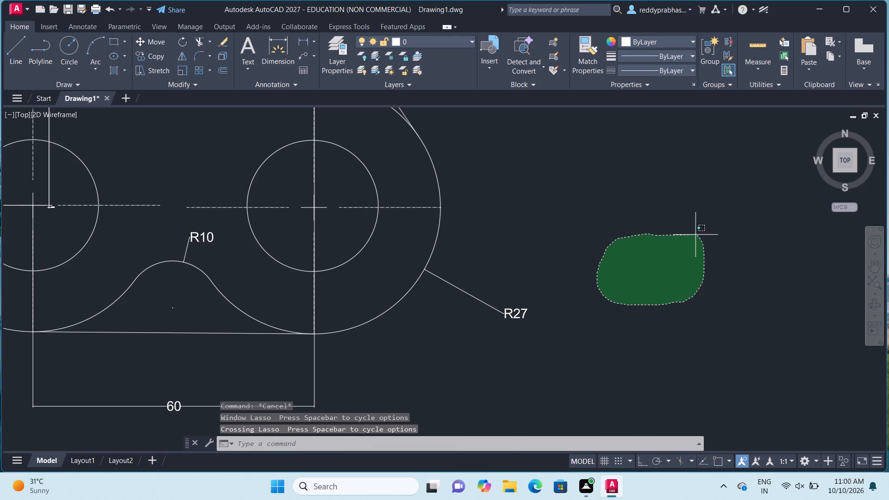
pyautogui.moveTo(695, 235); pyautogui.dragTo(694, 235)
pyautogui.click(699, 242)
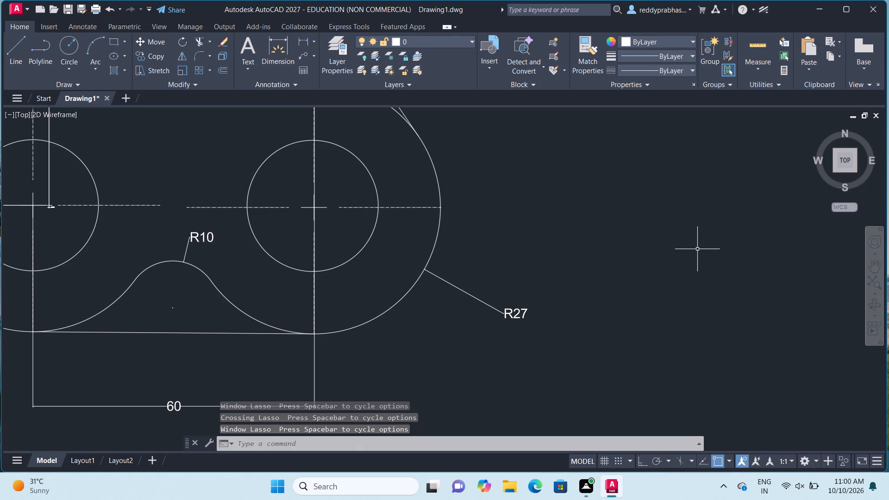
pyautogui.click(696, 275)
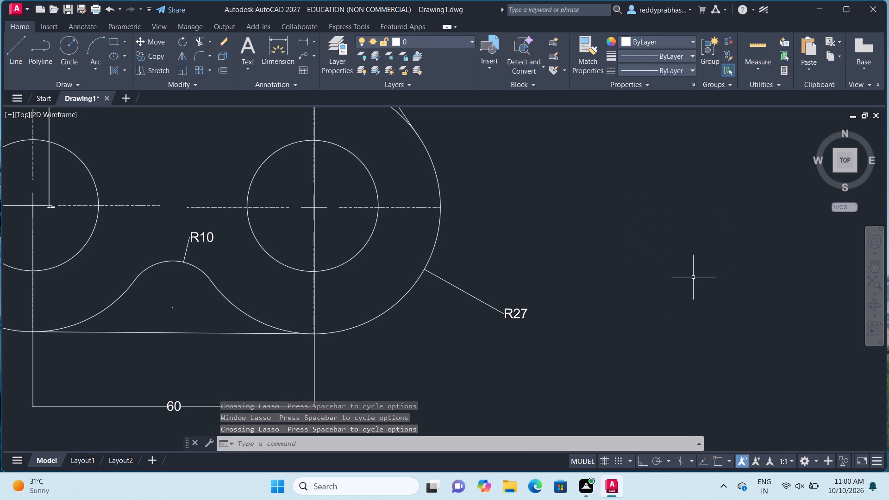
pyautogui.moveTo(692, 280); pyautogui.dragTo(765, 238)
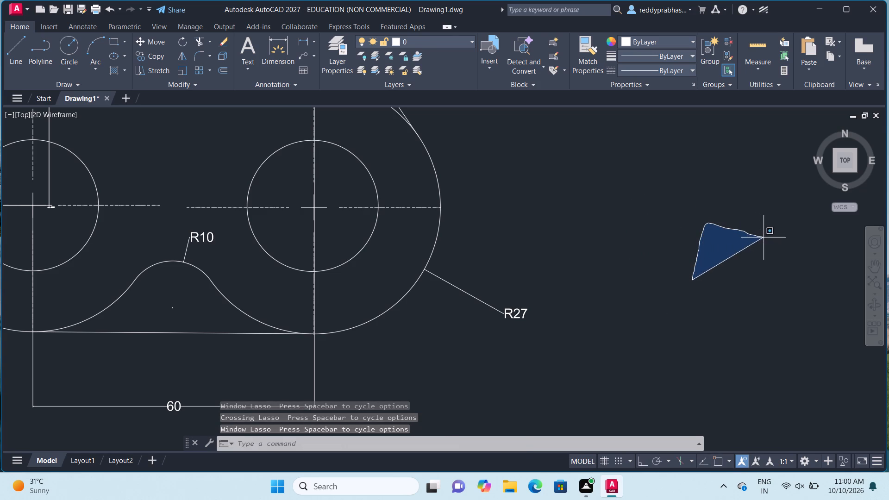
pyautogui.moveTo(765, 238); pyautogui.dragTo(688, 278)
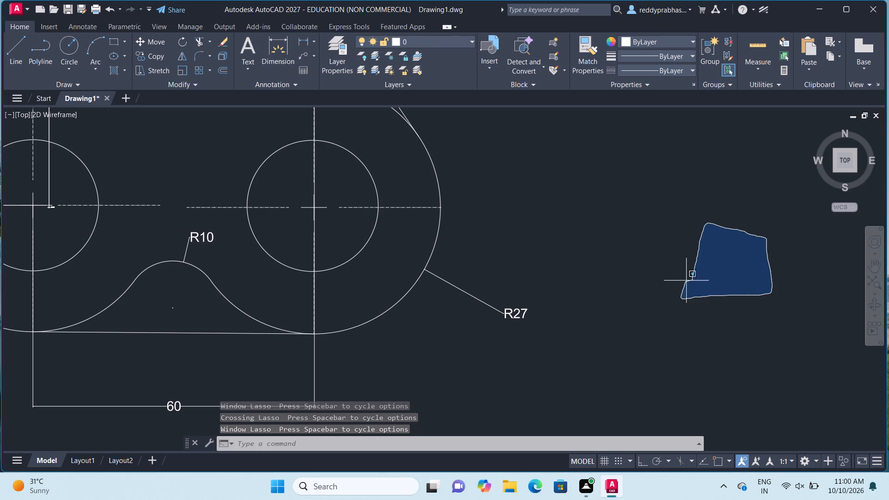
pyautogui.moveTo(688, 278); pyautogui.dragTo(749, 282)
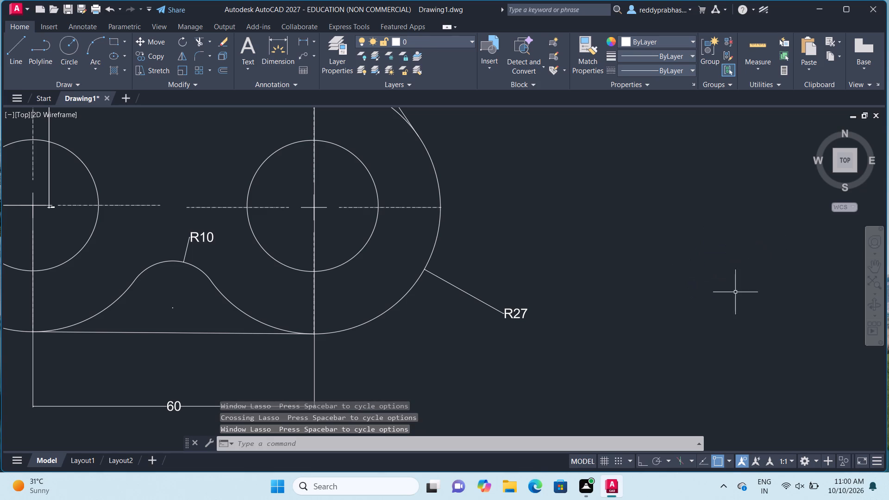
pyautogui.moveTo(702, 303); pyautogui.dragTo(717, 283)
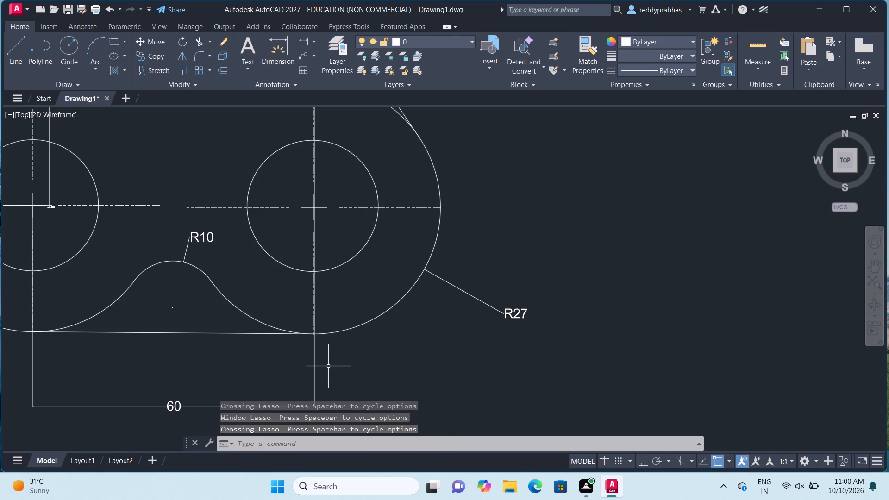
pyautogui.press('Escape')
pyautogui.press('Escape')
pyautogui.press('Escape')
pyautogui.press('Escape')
# Examine the whole dimensioned bracket, from the 56 dimension above the top hole to the 60 dimension at the bottom.
pyautogui.scroll(-1, 314, 364)
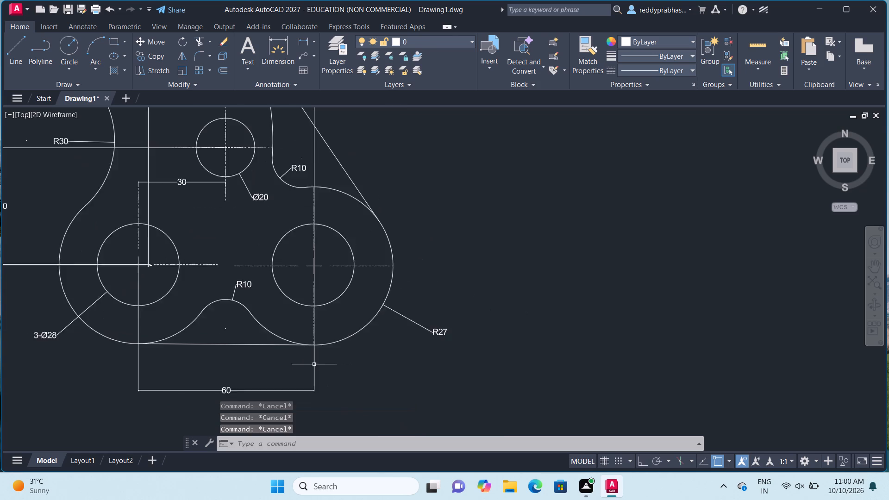
pyautogui.scroll(-1, 314, 364)
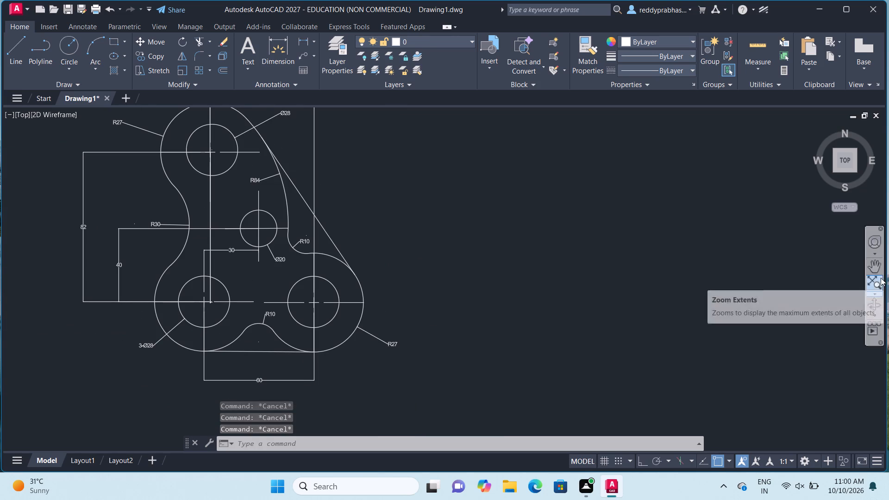
pyautogui.click(881, 267)
pyautogui.moveTo(630, 276); pyautogui.dragTo(725, 298)
pyautogui.moveTo(686, 294); pyautogui.dragTo(740, 307)
pyautogui.moveTo(690, 281); pyautogui.dragTo(695, 286)
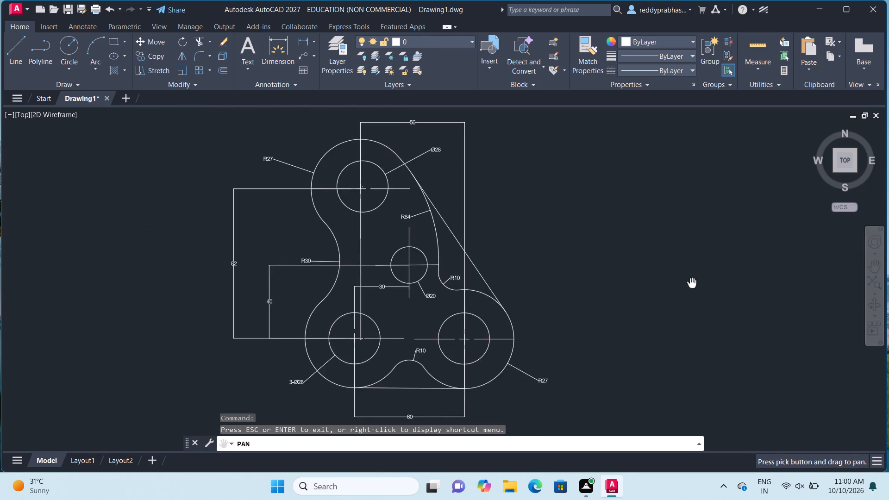
pyautogui.moveTo(695, 286); pyautogui.dragTo(745, 304)
pyautogui.moveTo(695, 291); pyautogui.dragTo(707, 274)
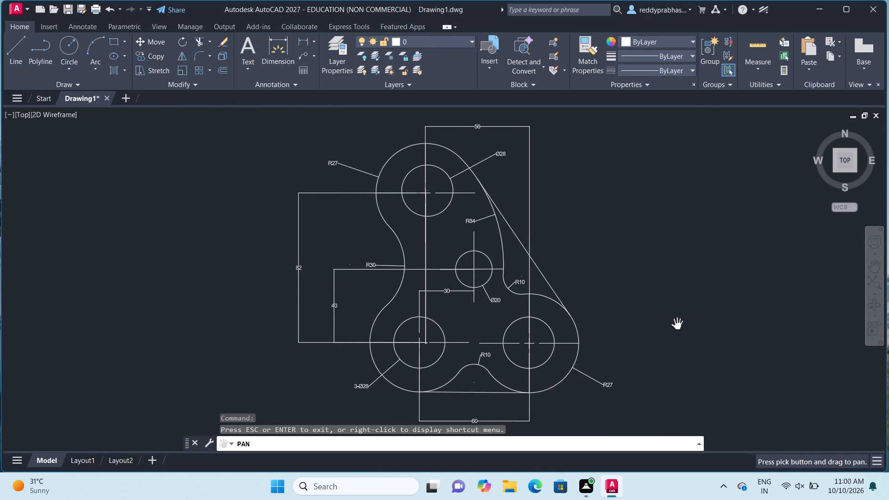
pyautogui.press('Escape')
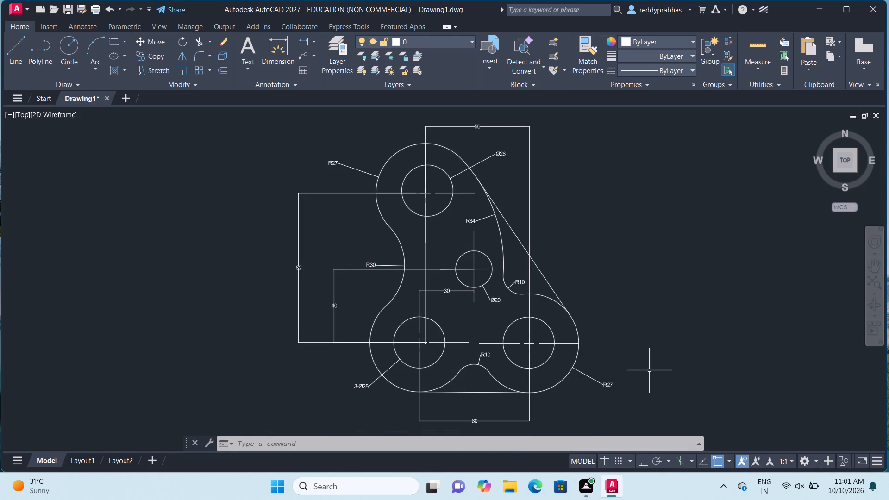
# Examine the lower half of the bracket around the two bottom holes, the R10 arc between them and the 60 dimension.
pyautogui.click(882, 265)
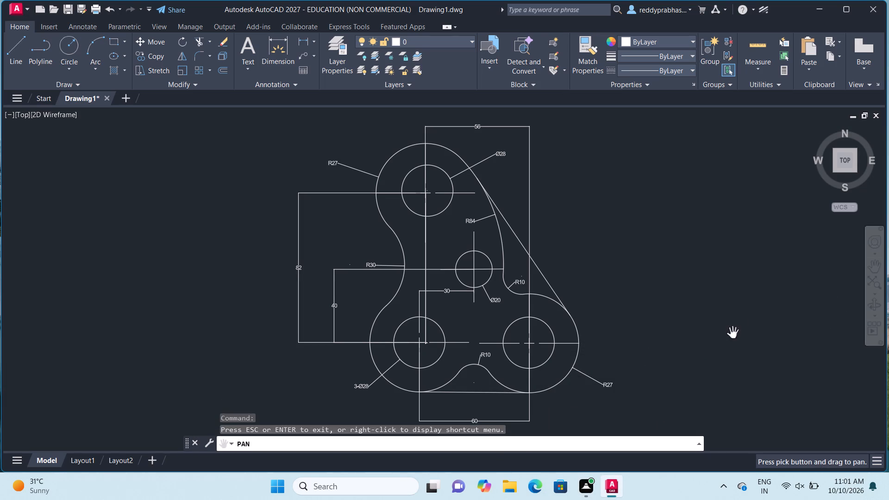
pyautogui.moveTo(733, 333); pyautogui.dragTo(747, 307)
pyautogui.scroll(1, 749, 305)
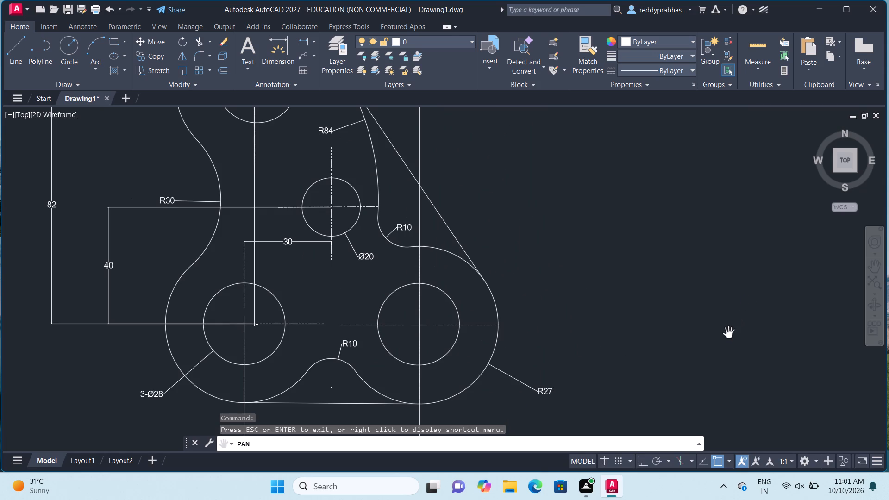
pyautogui.moveTo(729, 333); pyautogui.dragTo(798, 275)
pyautogui.moveTo(733, 348); pyautogui.dragTo(743, 338)
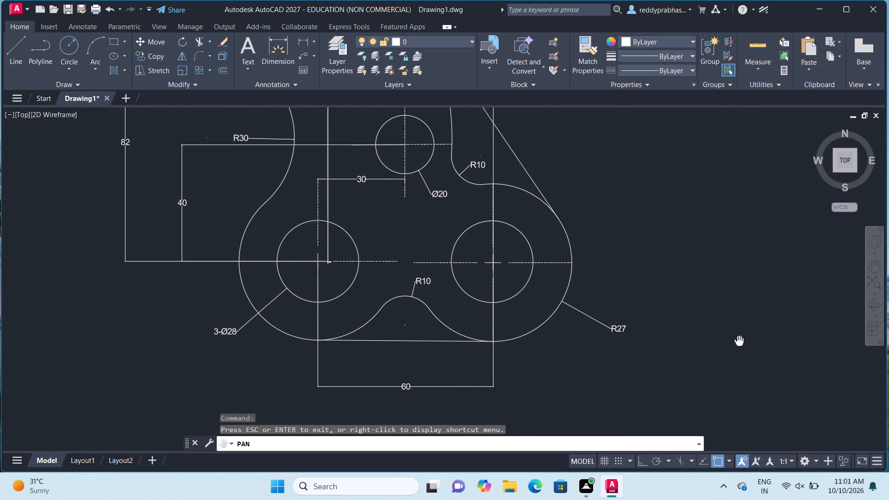
pyautogui.moveTo(743, 338); pyautogui.dragTo(782, 316)
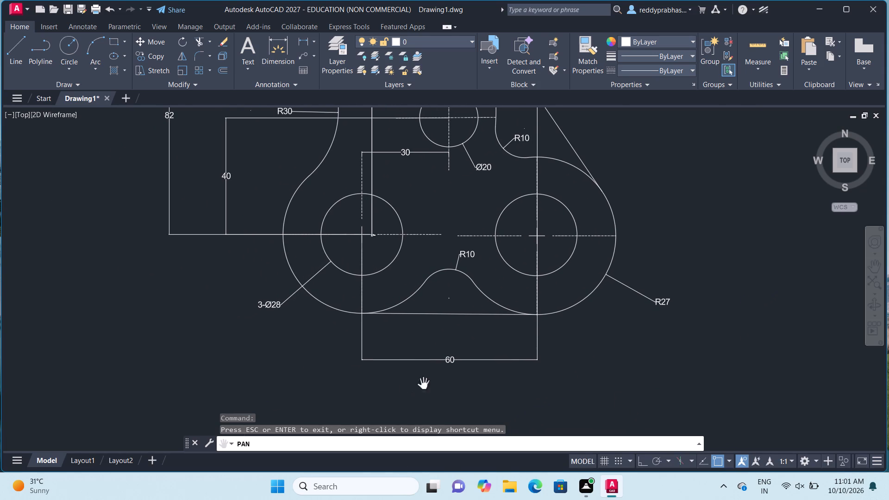
pyautogui.press('Escape')
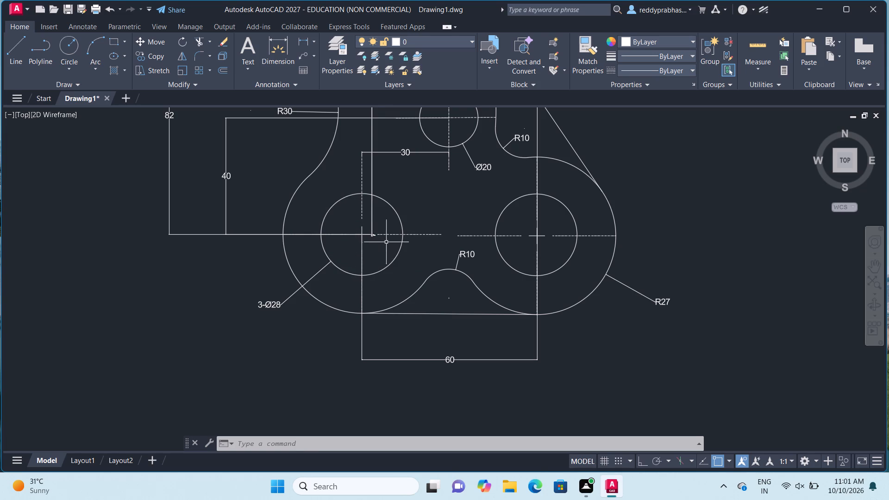
# Examine up close where the long slanted edge meets the R27 arc around the bottom-right hole.
pyautogui.scroll(3, 570, 194)
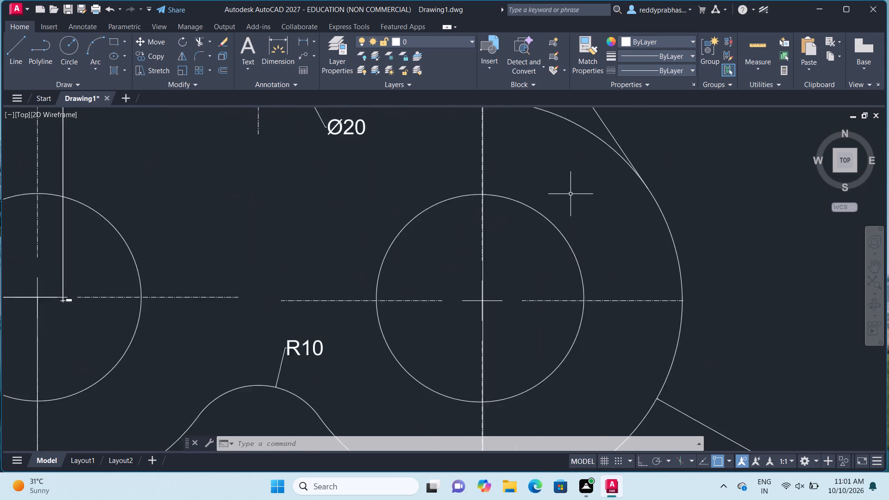
pyautogui.scroll(1, 570, 194)
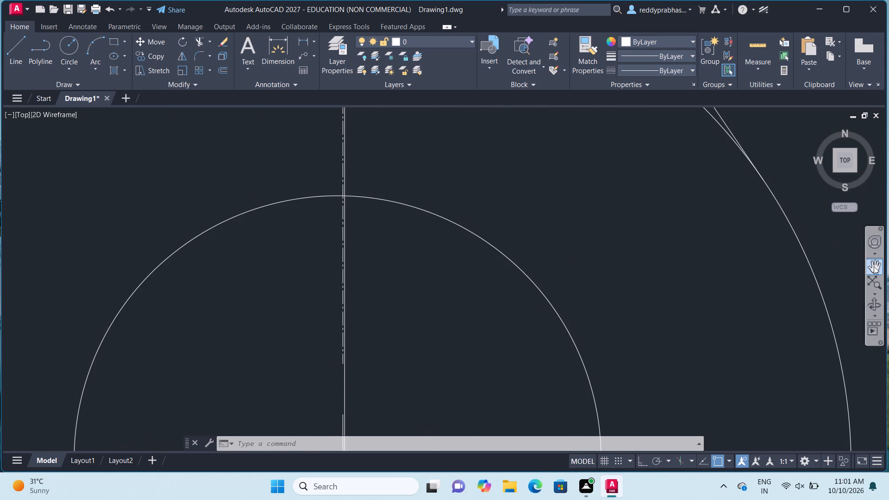
pyautogui.click(874, 263)
pyautogui.moveTo(841, 257); pyautogui.dragTo(737, 320)
pyautogui.scroll(1, 727, 315)
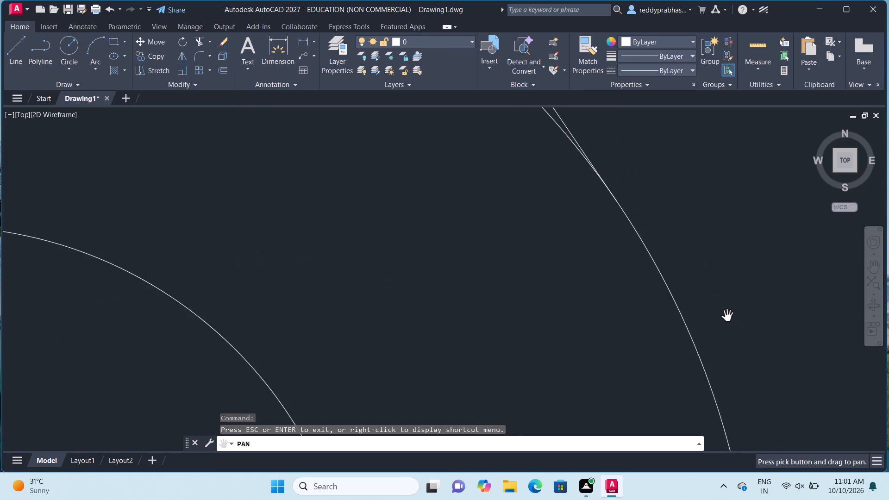
pyautogui.scroll(1, 727, 315)
pyautogui.moveTo(726, 306); pyautogui.dragTo(717, 363)
pyautogui.moveTo(699, 311); pyautogui.dragTo(708, 369)
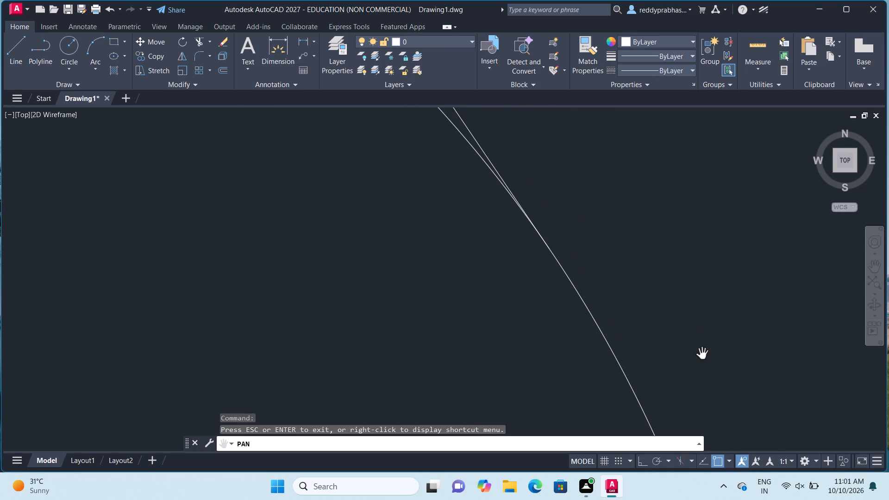
pyautogui.scroll(3, 693, 348)
pyautogui.moveTo(552, 262); pyautogui.dragTo(583, 375)
pyautogui.moveTo(531, 279); pyautogui.dragTo(533, 287)
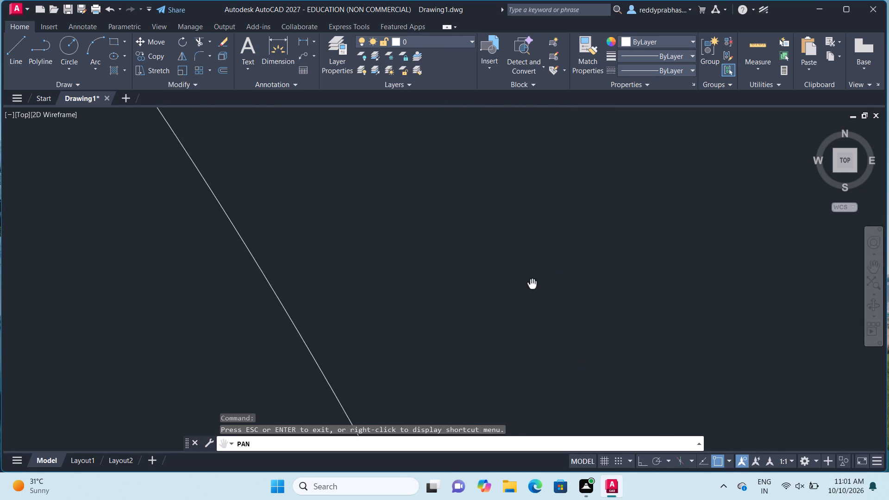
pyautogui.moveTo(533, 287); pyautogui.dragTo(624, 366)
pyautogui.moveTo(496, 292); pyautogui.dragTo(526, 331)
pyautogui.moveTo(498, 279); pyautogui.dragTo(561, 364)
pyautogui.moveTo(477, 302); pyautogui.dragTo(562, 358)
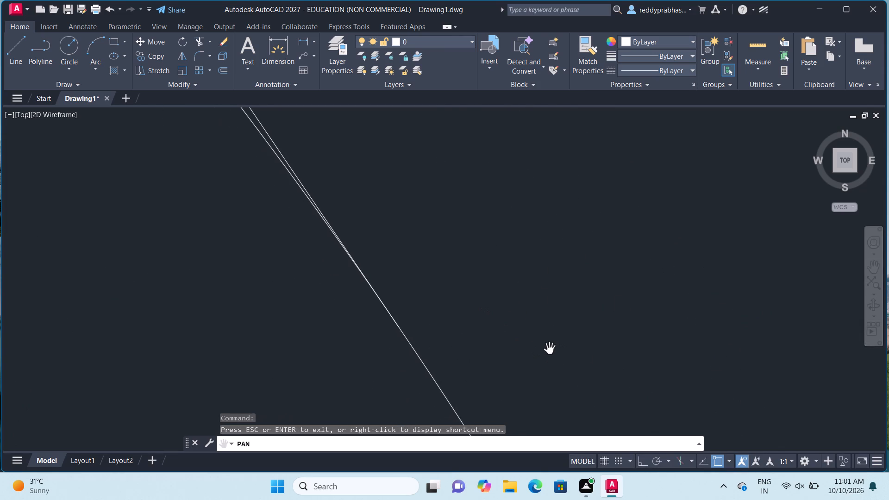
# Examine at very high magnification the contact point between the slanted edge and the bottom-right R27 arc.
pyautogui.scroll(2, 547, 349)
pyautogui.moveTo(455, 291); pyautogui.dragTo(622, 336)
pyautogui.moveTo(482, 331); pyautogui.dragTo(485, 331)
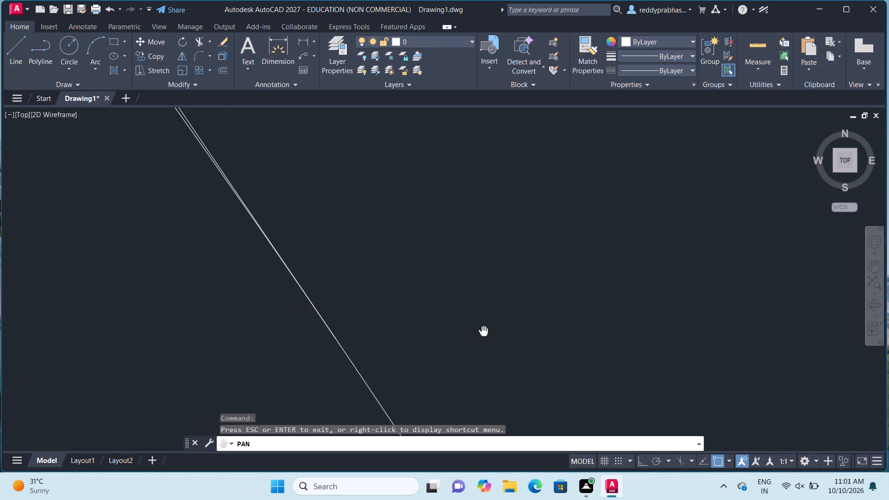
pyautogui.moveTo(485, 331); pyautogui.dragTo(538, 337)
pyautogui.scroll(3, 536, 336)
pyautogui.moveTo(417, 308); pyautogui.dragTo(574, 344)
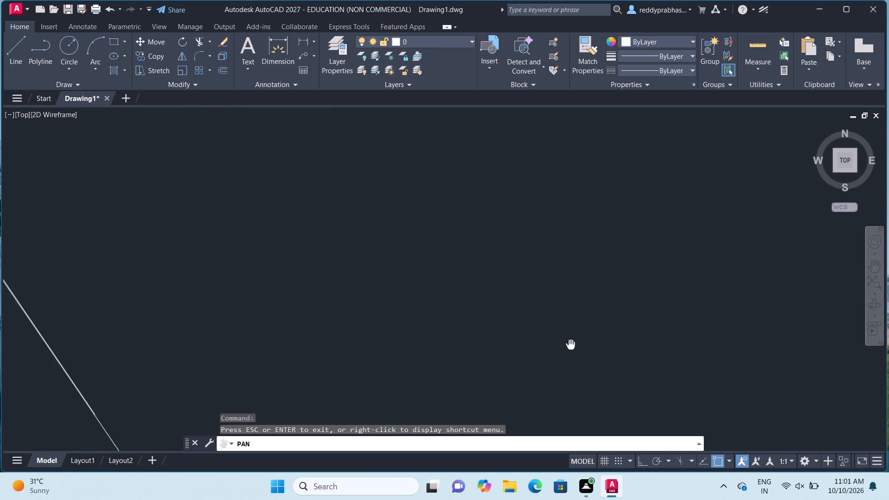
pyautogui.moveTo(574, 344); pyautogui.dragTo(702, 320)
pyautogui.moveTo(524, 313); pyautogui.dragTo(659, 289)
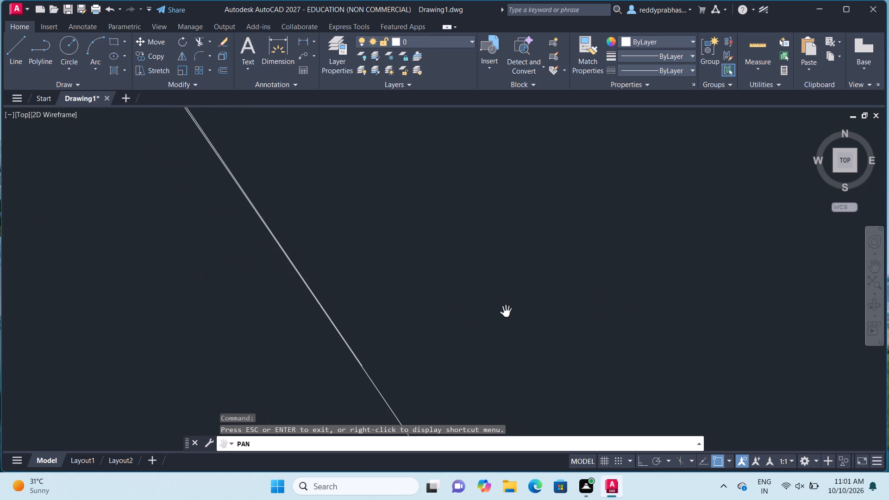
pyautogui.moveTo(498, 314); pyautogui.dragTo(561, 312)
pyautogui.scroll(2, 552, 319)
pyautogui.moveTo(439, 322); pyautogui.dragTo(587, 317)
pyautogui.moveTo(523, 328); pyautogui.dragTo(579, 269)
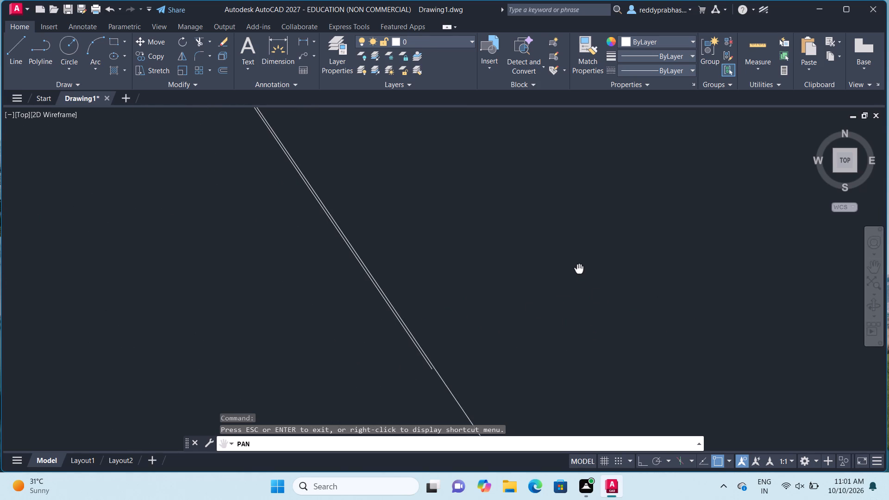
pyautogui.moveTo(579, 269); pyautogui.dragTo(579, 270)
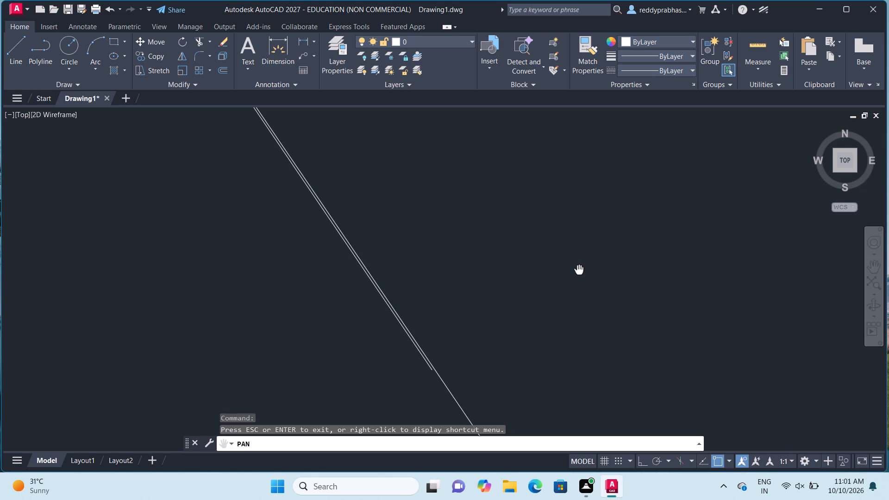
pyautogui.moveTo(579, 270); pyautogui.dragTo(614, 329)
pyautogui.moveTo(515, 305); pyautogui.dragTo(599, 334)
pyautogui.moveTo(568, 325); pyautogui.dragTo(570, 351)
pyautogui.scroll(-1, 566, 347)
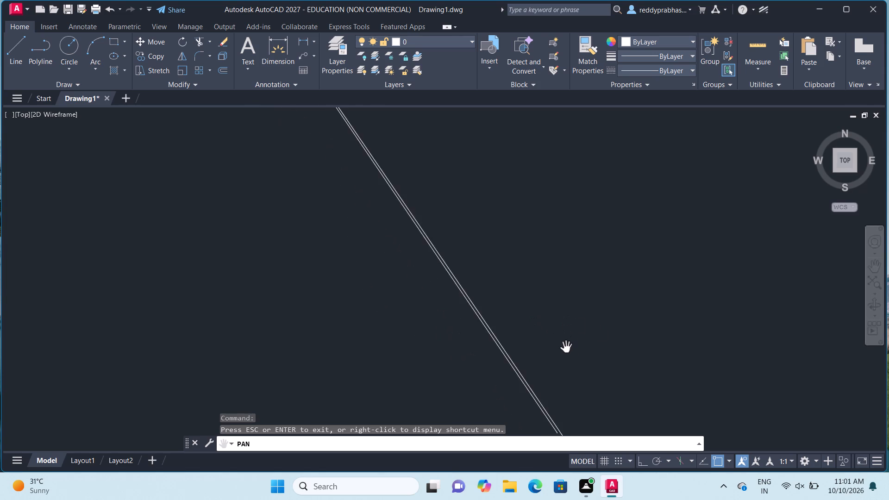
pyautogui.scroll(-2, 566, 347)
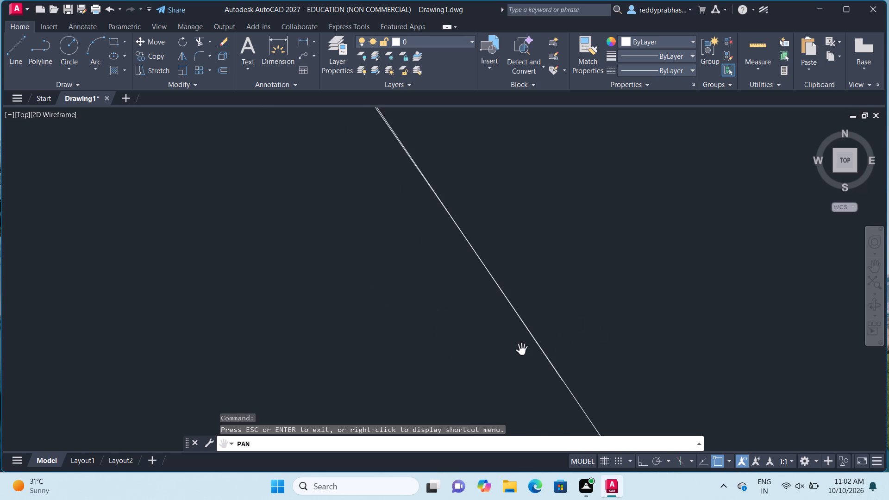
# Follow the slanted edge and the R27 arc down to their junction, checking it against the surrounding bottom-right geometry.
pyautogui.scroll(7, 532, 350)
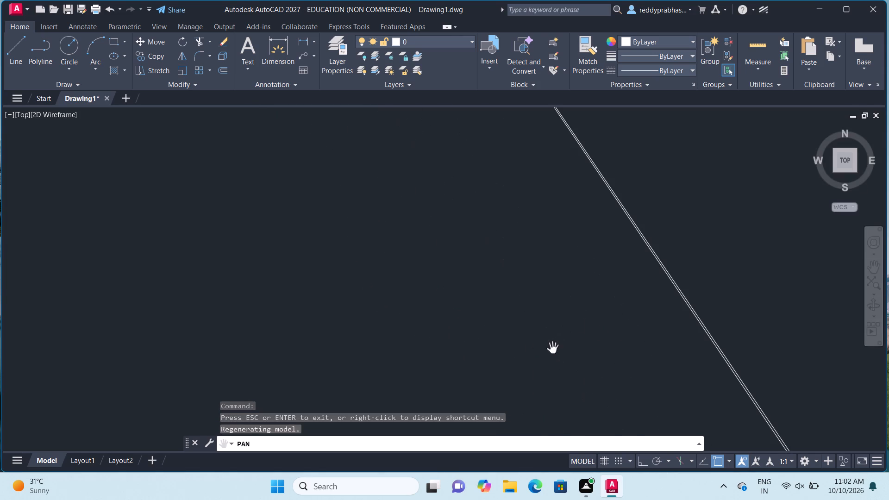
pyautogui.moveTo(646, 331); pyautogui.dragTo(497, 289)
pyautogui.moveTo(523, 356); pyautogui.dragTo(476, 279)
pyautogui.moveTo(528, 362); pyautogui.dragTo(480, 246)
pyautogui.moveTo(571, 354); pyautogui.dragTo(492, 248)
pyautogui.moveTo(582, 341); pyautogui.dragTo(530, 249)
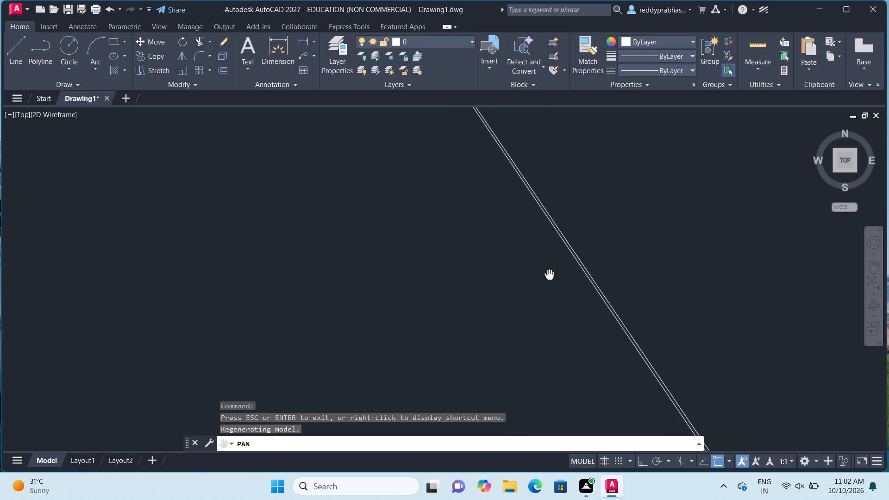
pyautogui.moveTo(530, 249); pyautogui.dragTo(489, 230)
pyautogui.moveTo(540, 345); pyautogui.dragTo(480, 238)
pyautogui.scroll(-5, 495, 280)
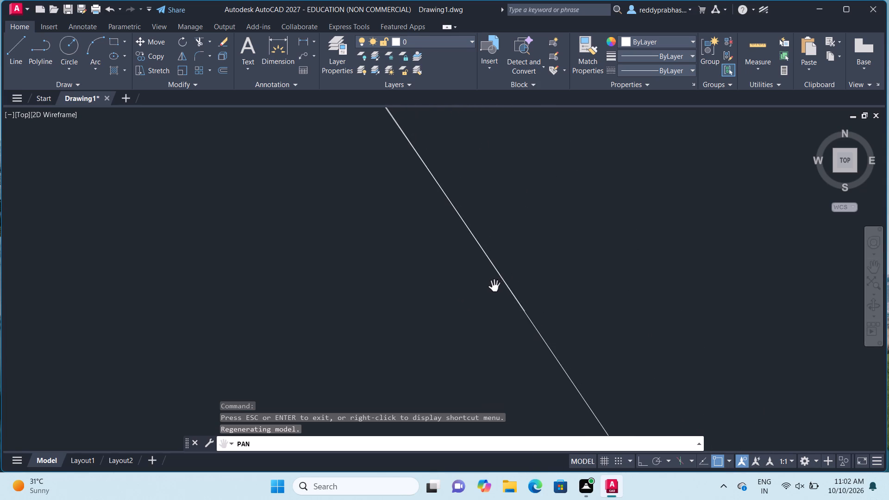
pyautogui.scroll(-13, 496, 283)
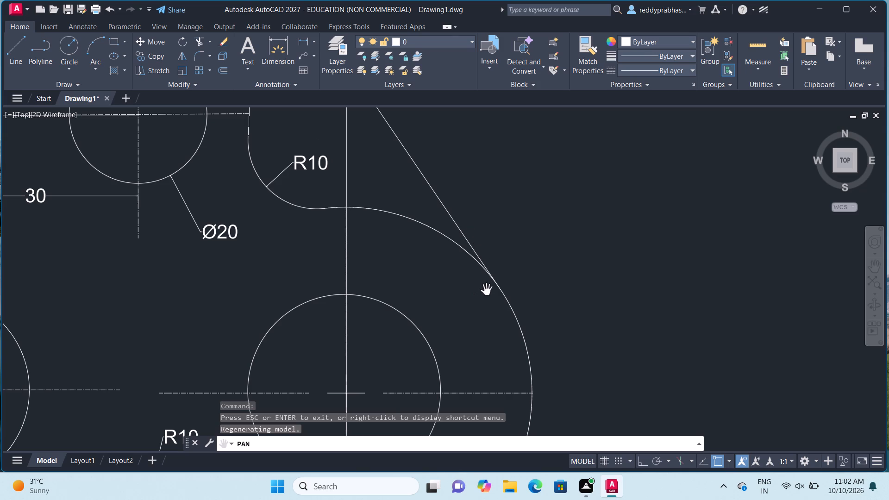
# Examine at high magnification where the long slanted edge meets the bottom-right R27 arc.
pyautogui.scroll(6, 494, 290)
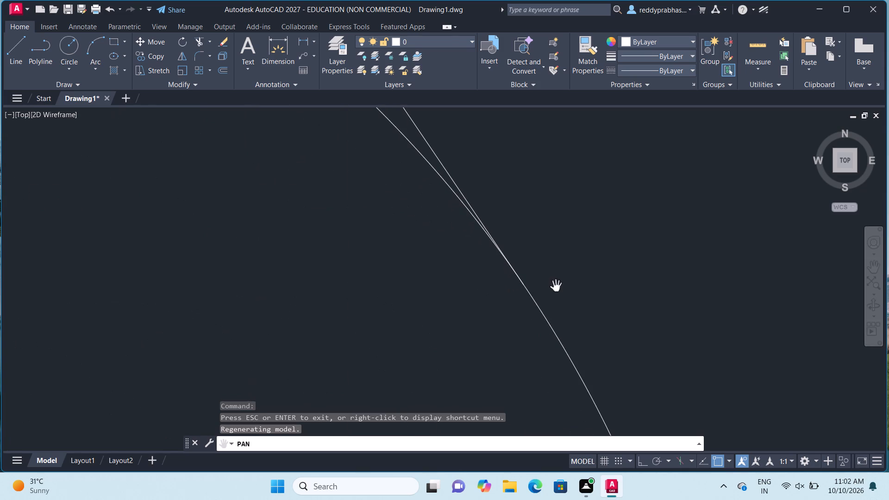
pyautogui.scroll(3, 537, 292)
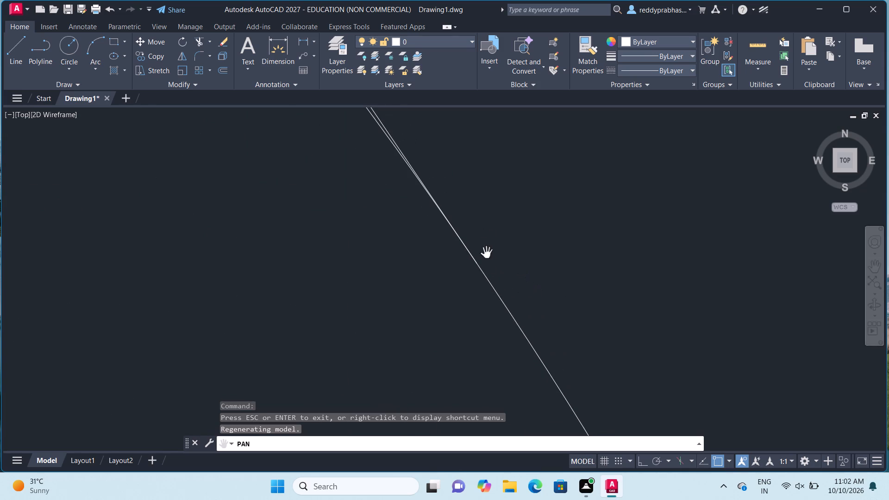
pyautogui.scroll(5, 492, 266)
pyautogui.moveTo(473, 306); pyautogui.dragTo(510, 234)
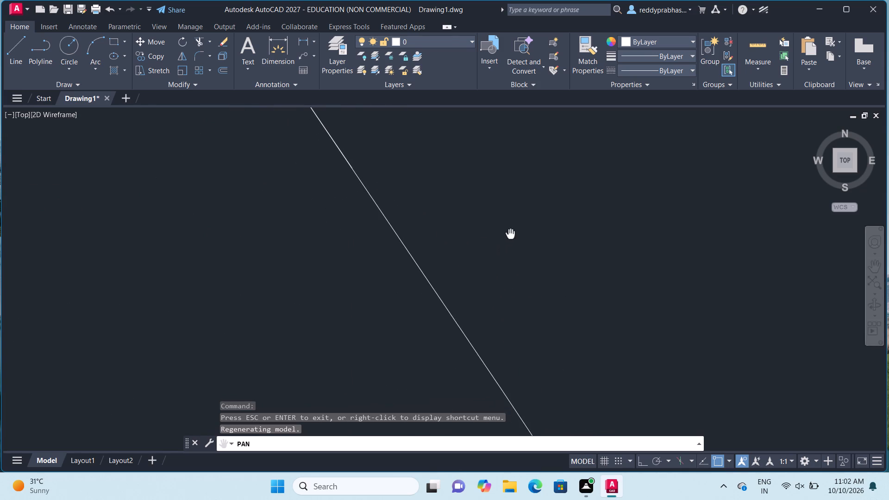
pyautogui.scroll(4, 505, 260)
pyautogui.moveTo(434, 273); pyautogui.dragTo(625, 229)
pyautogui.moveTo(644, 227); pyautogui.dragTo(649, 226)
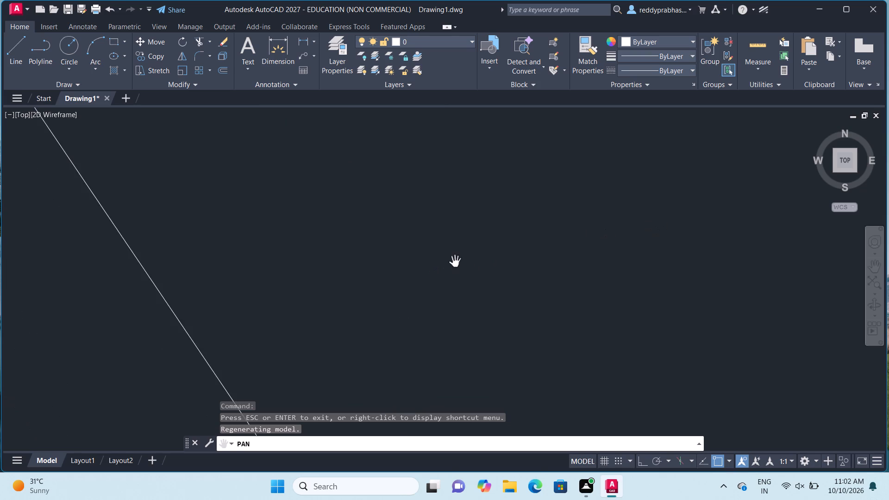
# Follow the slanted edge and the R27 arc upward from their junction, checking where the two lines separate.
pyautogui.moveTo(455, 262); pyautogui.dragTo(610, 277)
pyautogui.moveTo(494, 274); pyautogui.dragTo(538, 312)
pyautogui.moveTo(513, 358); pyautogui.dragTo(516, 369)
pyautogui.moveTo(426, 215); pyautogui.dragTo(579, 383)
pyautogui.moveTo(457, 278); pyautogui.dragTo(523, 393)
pyautogui.moveTo(454, 282); pyautogui.dragTo(482, 336)
pyautogui.moveTo(466, 284); pyautogui.dragTo(584, 374)
pyautogui.moveTo(494, 299); pyautogui.dragTo(510, 392)
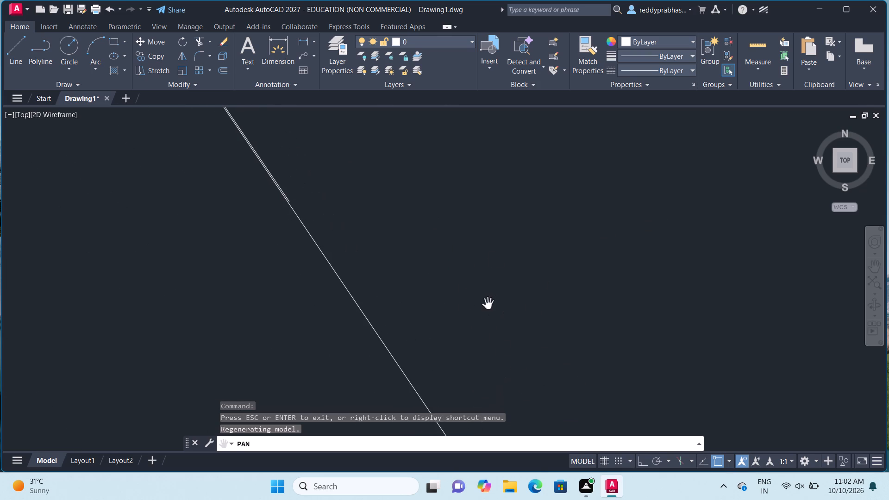
pyautogui.moveTo(488, 302); pyautogui.dragTo(532, 385)
pyautogui.moveTo(477, 289); pyautogui.dragTo(547, 359)
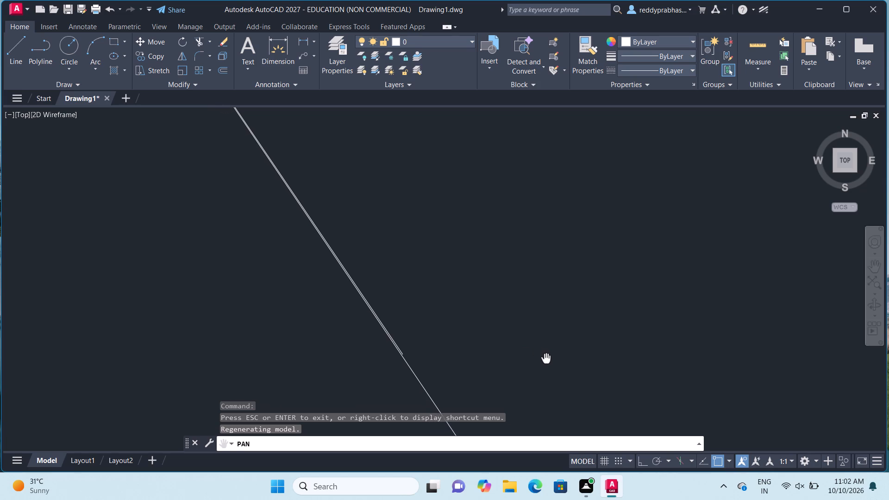
pyautogui.moveTo(547, 359); pyautogui.dragTo(558, 358)
pyautogui.moveTo(481, 284); pyautogui.dragTo(566, 341)
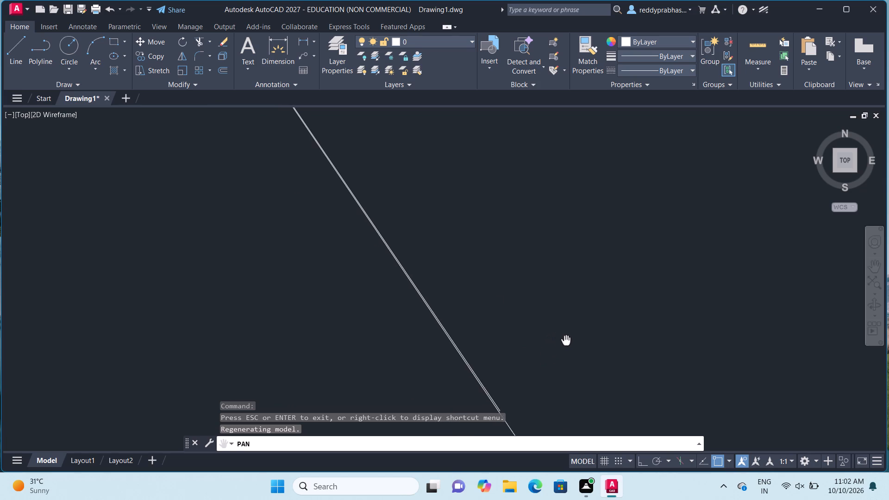
pyautogui.moveTo(566, 341); pyautogui.dragTo(595, 339)
pyautogui.click(595, 339)
# Examine more closely the lower end of the slanted edge beside the R27 arc.
pyautogui.scroll(2, 580, 328)
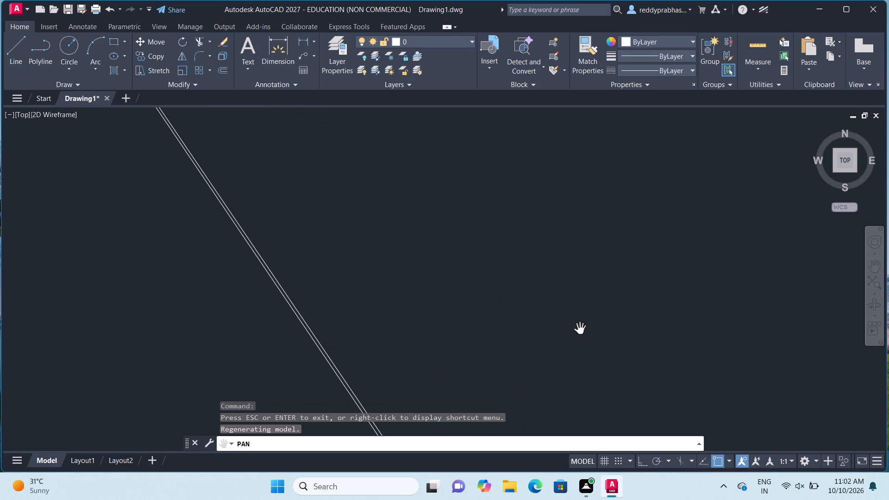
pyautogui.scroll(1, 580, 328)
pyautogui.moveTo(443, 302); pyautogui.dragTo(564, 210)
pyautogui.moveTo(526, 266); pyautogui.dragTo(570, 190)
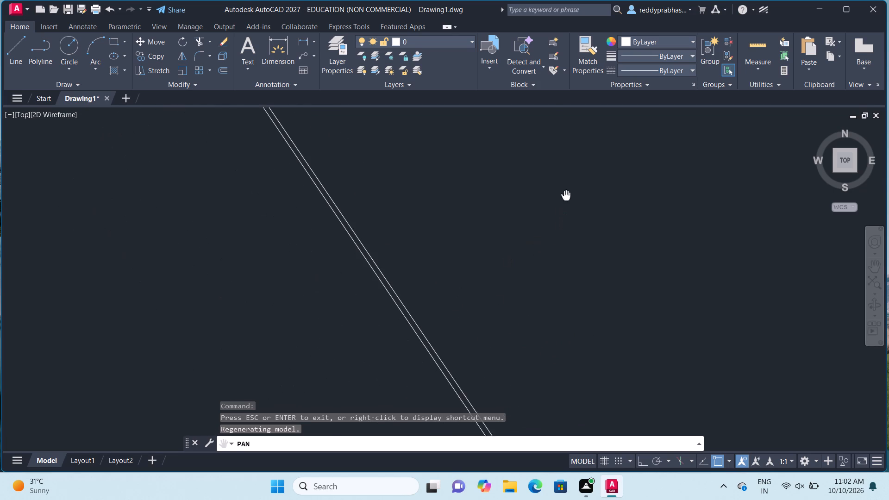
pyautogui.moveTo(570, 190); pyautogui.dragTo(569, 191)
pyautogui.moveTo(522, 275); pyautogui.dragTo(525, 180)
pyautogui.click(515, 288)
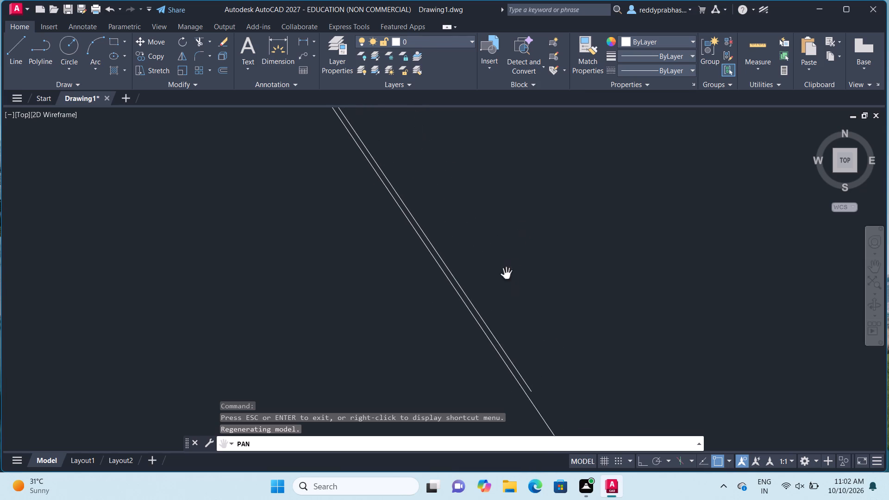
# Trace the space between the slanted edge and the R27 arc upward from the edge's lower end.
pyautogui.moveTo(484, 227); pyautogui.dragTo(532, 333)
pyautogui.moveTo(476, 238); pyautogui.dragTo(511, 338)
pyautogui.moveTo(469, 267); pyautogui.dragTo(517, 350)
pyautogui.moveTo(447, 240); pyautogui.dragTo(486, 323)
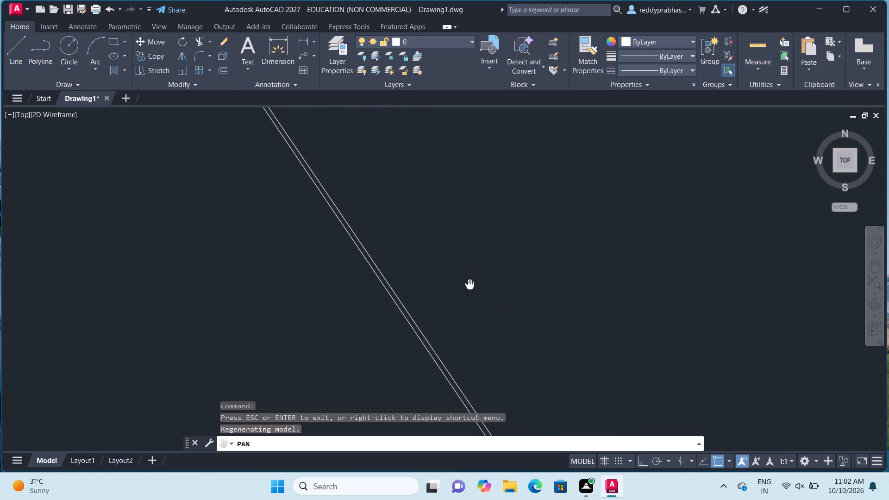
pyautogui.moveTo(486, 323); pyautogui.dragTo(507, 353)
pyautogui.moveTo(448, 251); pyautogui.dragTo(522, 362)
pyautogui.moveTo(451, 242); pyautogui.dragTo(507, 323)
pyautogui.moveTo(467, 236); pyautogui.dragTo(534, 320)
pyautogui.moveTo(487, 252); pyautogui.dragTo(545, 328)
pyautogui.moveTo(514, 286); pyautogui.dragTo(573, 343)
pyautogui.moveTo(515, 281); pyautogui.dragTo(519, 289)
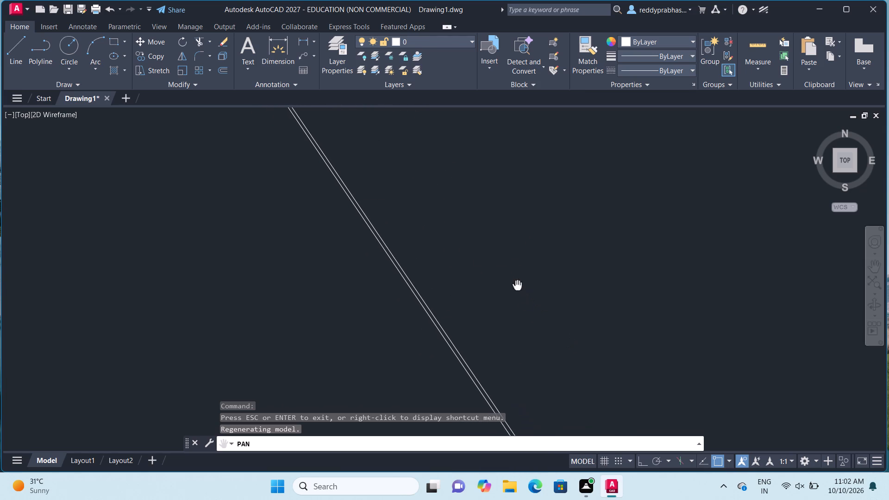
pyautogui.moveTo(519, 289); pyautogui.dragTo(577, 362)
pyautogui.moveTo(536, 303); pyautogui.dragTo(593, 375)
pyautogui.moveTo(545, 286); pyautogui.dragTo(617, 381)
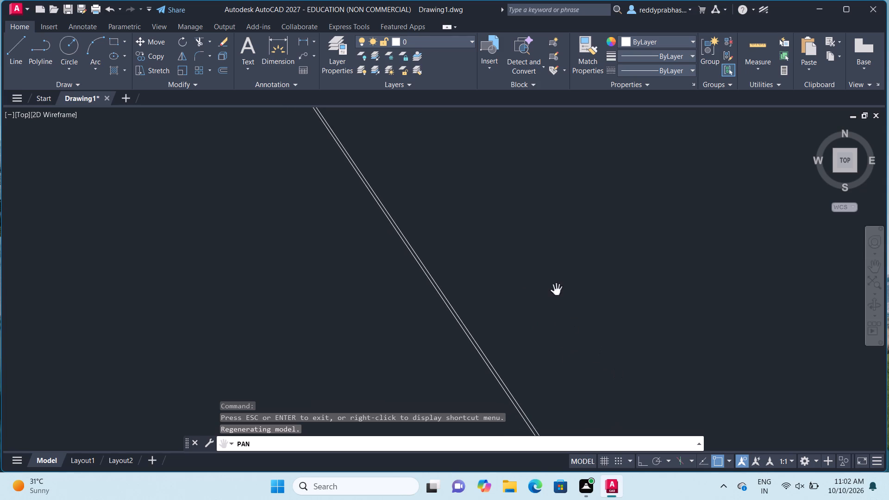
pyautogui.moveTo(548, 276); pyautogui.dragTo(623, 393)
pyautogui.moveTo(555, 268); pyautogui.dragTo(674, 446)
pyautogui.moveTo(426, 144); pyautogui.dragTo(507, 286)
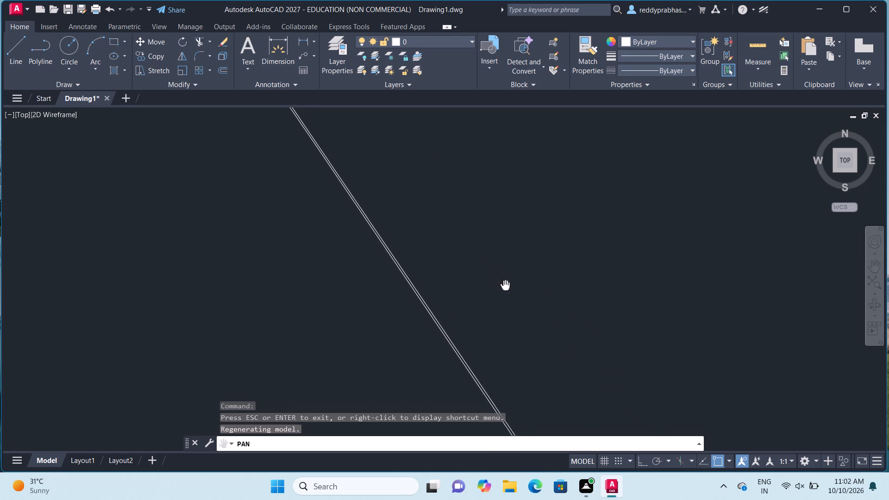
pyautogui.moveTo(507, 286); pyautogui.dragTo(541, 348)
pyautogui.moveTo(437, 189); pyautogui.dragTo(531, 311)
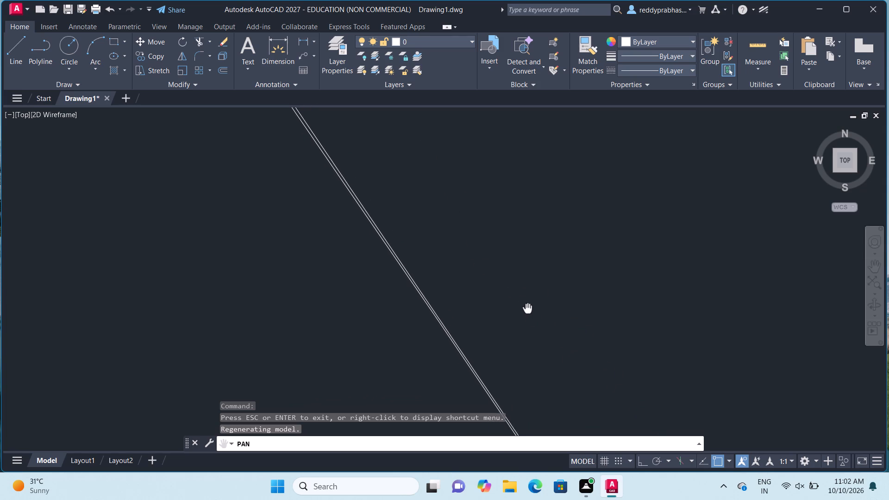
pyautogui.moveTo(531, 311); pyautogui.dragTo(542, 331)
pyautogui.moveTo(452, 185); pyautogui.dragTo(603, 340)
pyautogui.moveTo(455, 198); pyautogui.dragTo(462, 224)
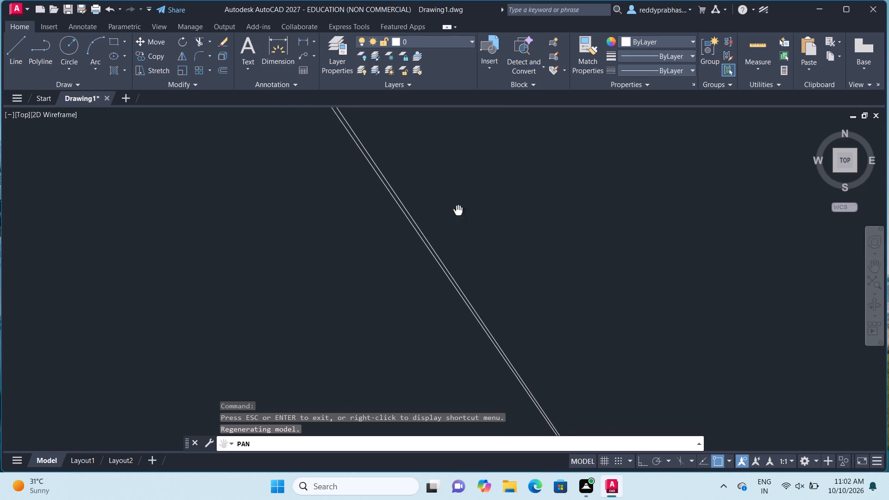
pyautogui.moveTo(462, 224); pyautogui.dragTo(523, 354)
pyautogui.moveTo(451, 231); pyautogui.dragTo(506, 333)
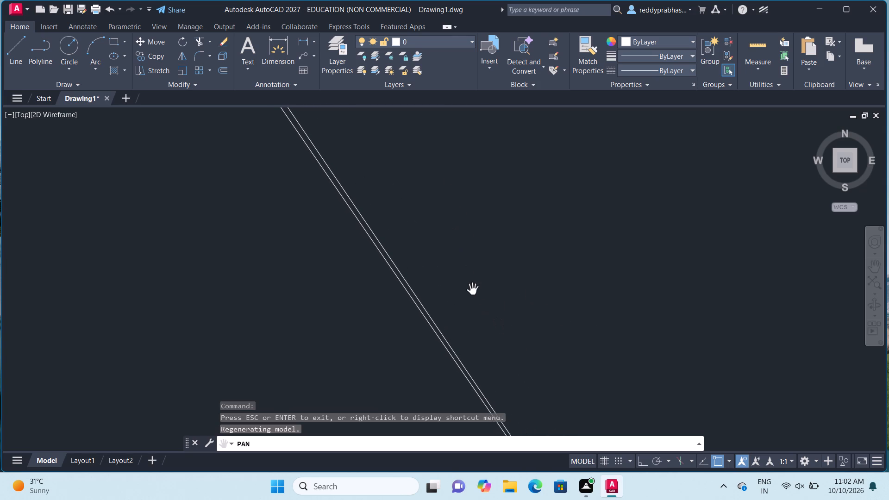
# Check the slanted edge's tangency against the wider R27 arc and the bottom-right hole.
pyautogui.scroll(-5, 466, 290)
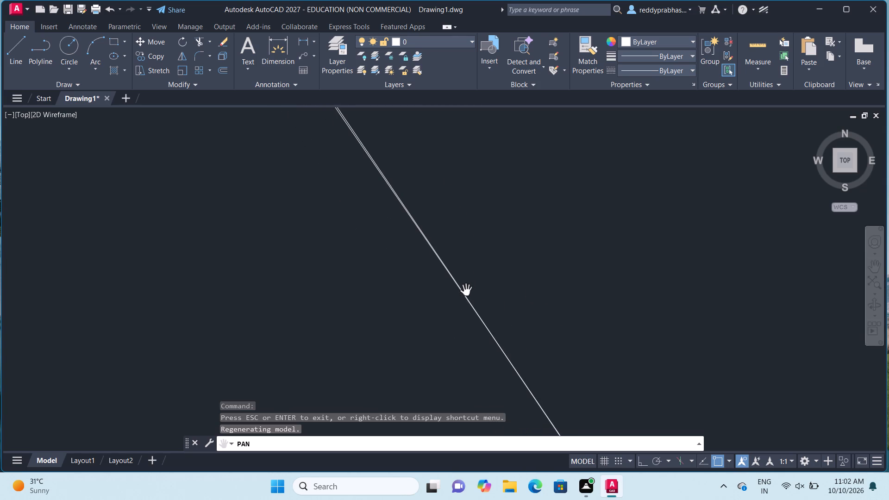
pyautogui.scroll(-5, 466, 290)
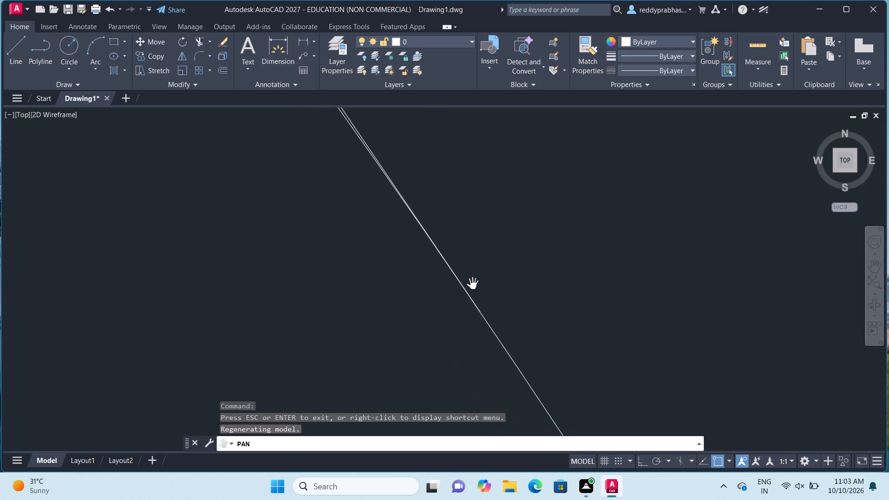
pyautogui.scroll(-7, 475, 280)
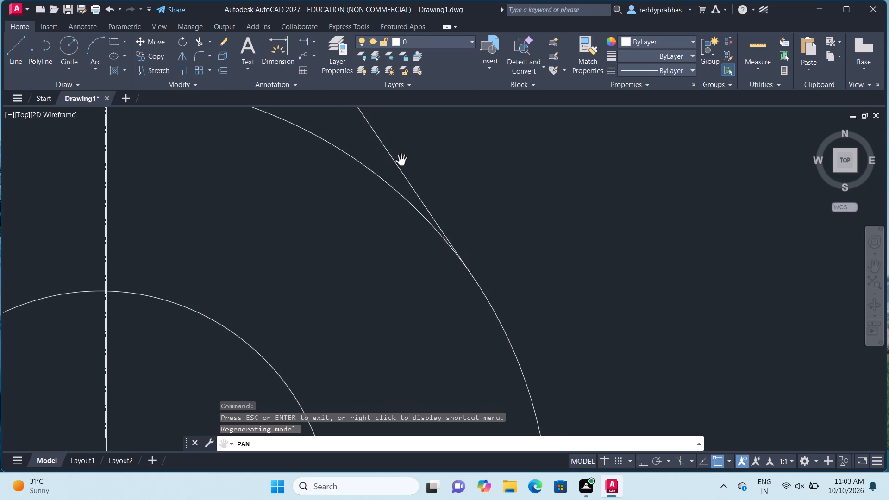
pyautogui.press('Escape')
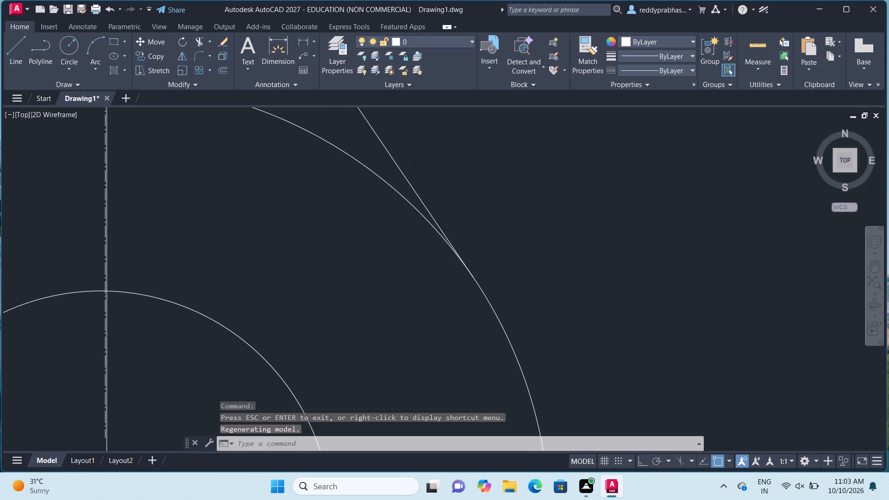
# Select the long slanted edge and inspect its lower endpoint on the R27 arc.
pyautogui.click(401, 171)
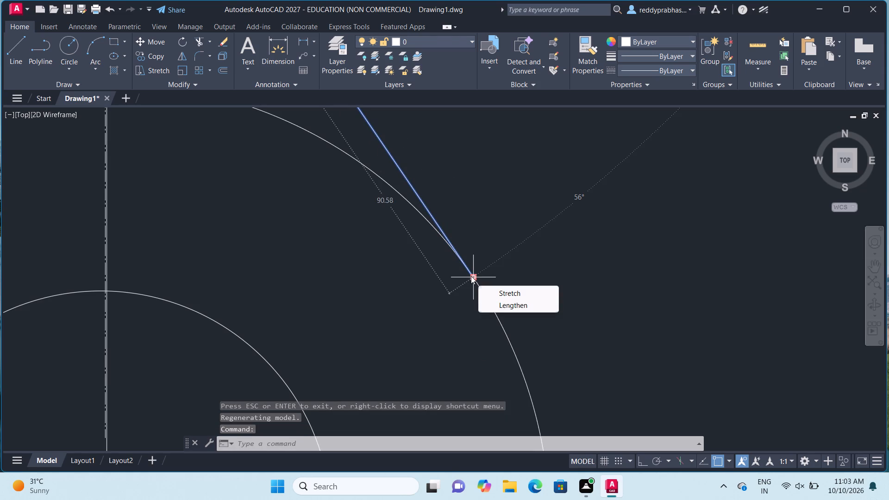
pyautogui.scroll(6, 471, 276)
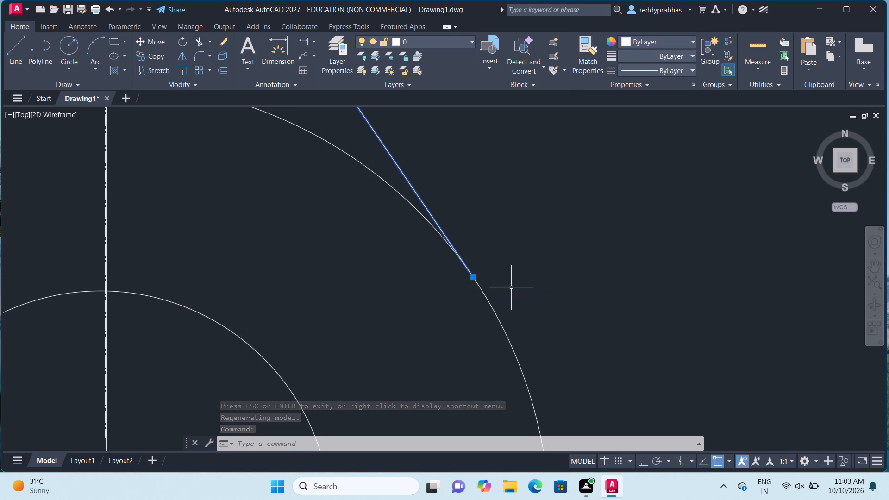
pyautogui.scroll(4, 511, 287)
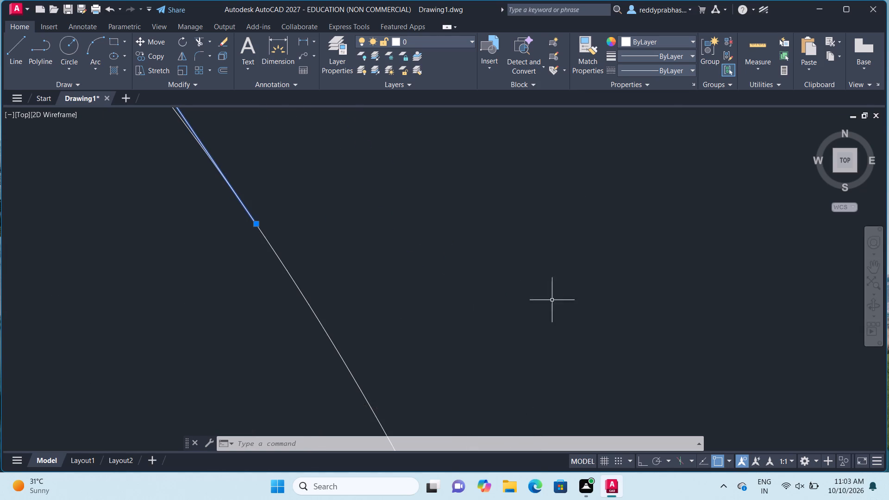
pyautogui.scroll(2, 464, 279)
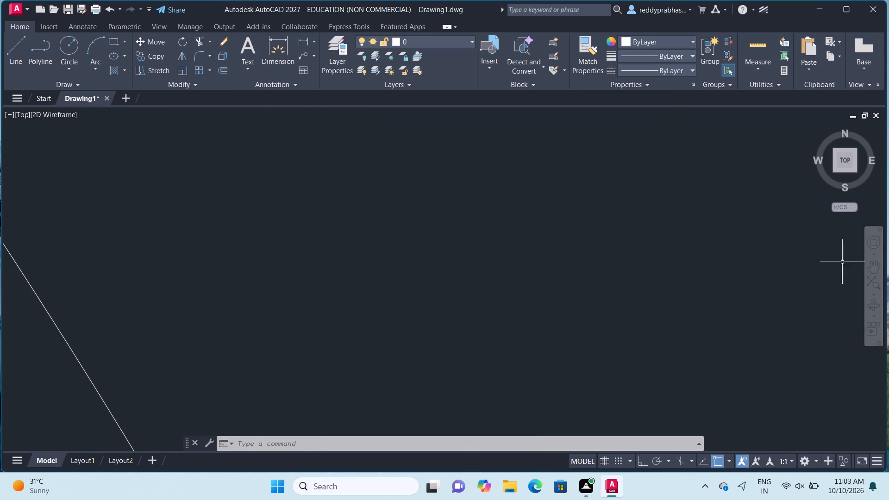
# Re-examine the slanted edge and the R27 arc just above their junction at increasing magnification.
pyautogui.click(873, 264)
pyautogui.moveTo(659, 257); pyautogui.dragTo(888, 315)
pyautogui.moveTo(632, 265); pyautogui.dragTo(634, 266)
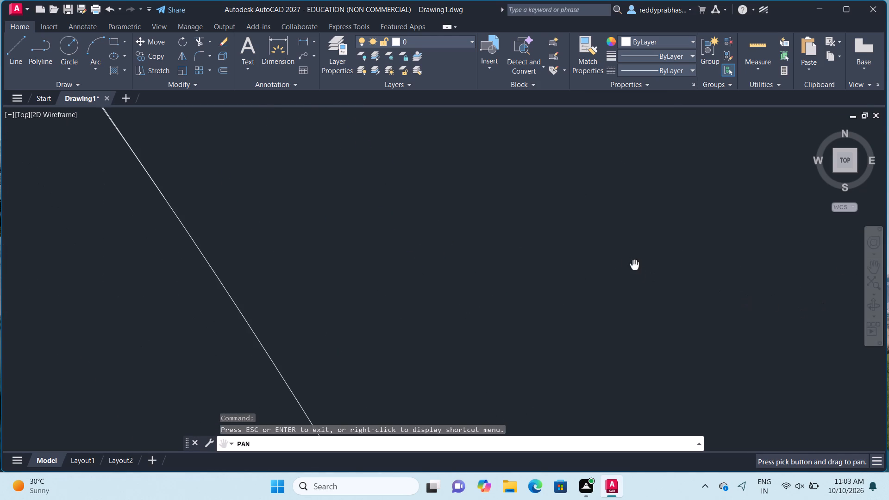
pyautogui.moveTo(634, 266); pyautogui.dragTo(749, 361)
pyautogui.moveTo(624, 268); pyautogui.dragTo(656, 322)
pyautogui.moveTo(601, 277); pyautogui.dragTo(662, 313)
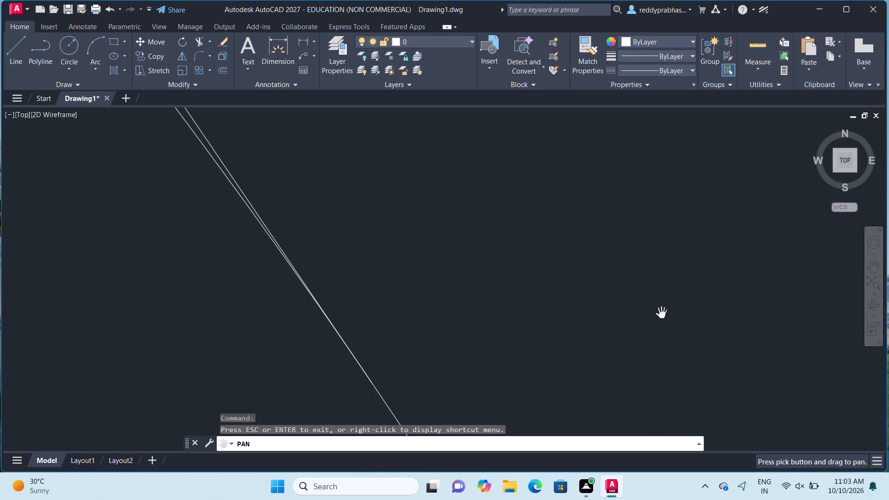
pyautogui.scroll(2, 662, 313)
pyautogui.scroll(-2, 540, 310)
pyautogui.moveTo(498, 309); pyautogui.dragTo(500, 310)
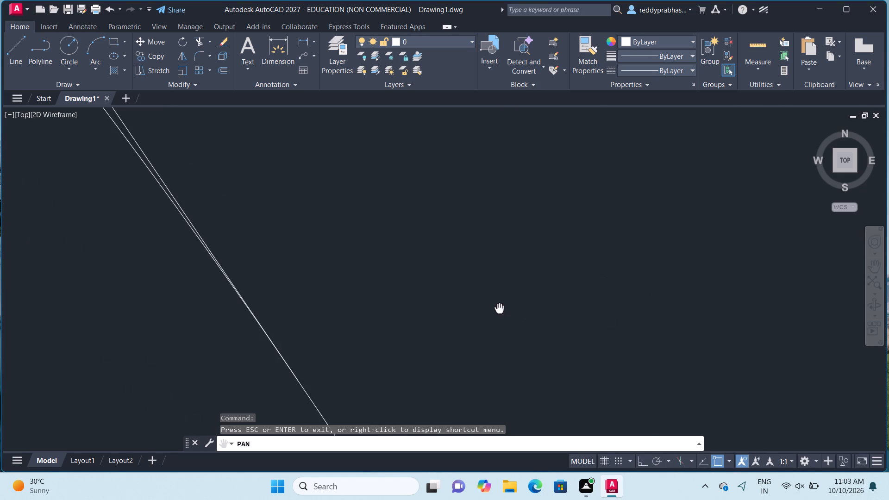
pyautogui.moveTo(500, 310); pyautogui.dragTo(758, 325)
pyautogui.scroll(2, 615, 325)
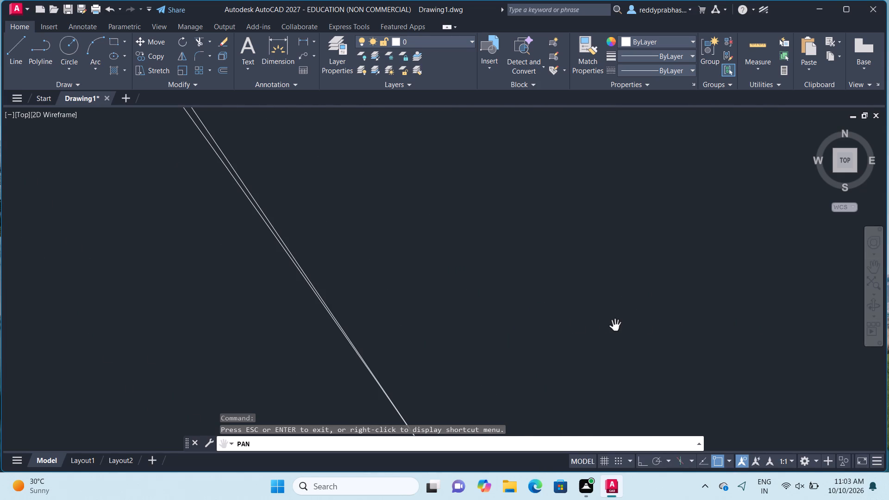
pyautogui.moveTo(533, 327); pyautogui.dragTo(640, 255)
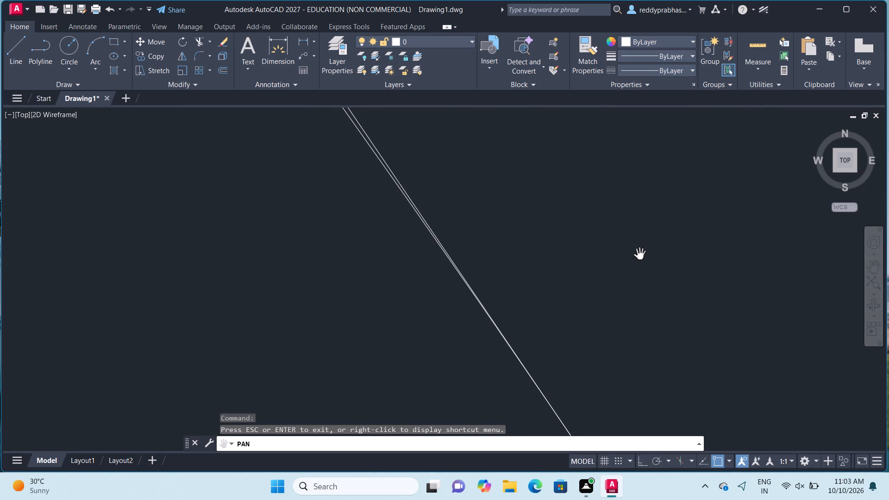
pyautogui.scroll(3, 593, 317)
pyautogui.scroll(-1, 593, 317)
pyautogui.moveTo(534, 310); pyautogui.dragTo(738, 304)
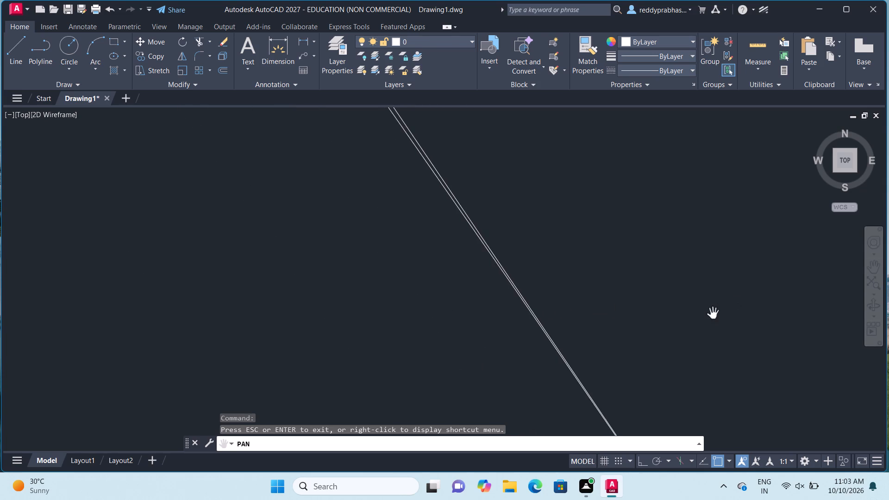
# Trace the narrow gap between the slanted edge and the R27 arc downward toward the edge's lower end.
pyautogui.scroll(4, 707, 316)
pyautogui.moveTo(506, 299); pyautogui.dragTo(759, 269)
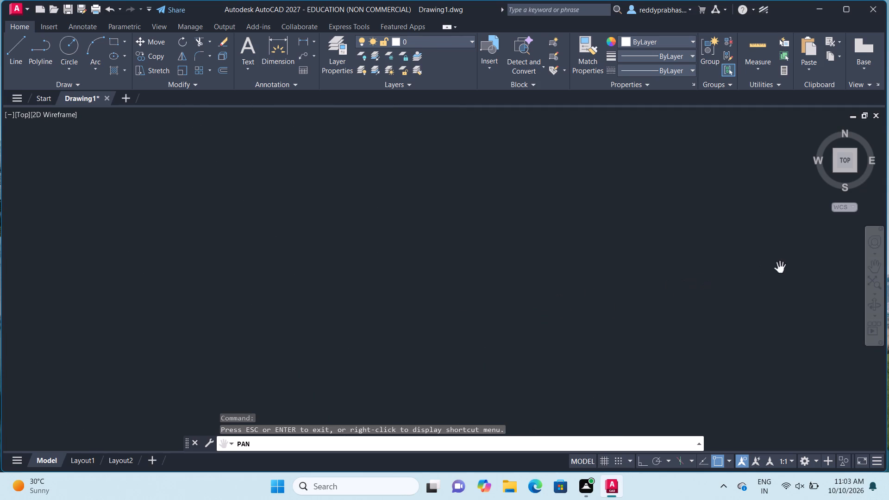
pyautogui.moveTo(431, 323); pyautogui.dragTo(617, 281)
pyautogui.moveTo(314, 349); pyautogui.dragTo(433, 196)
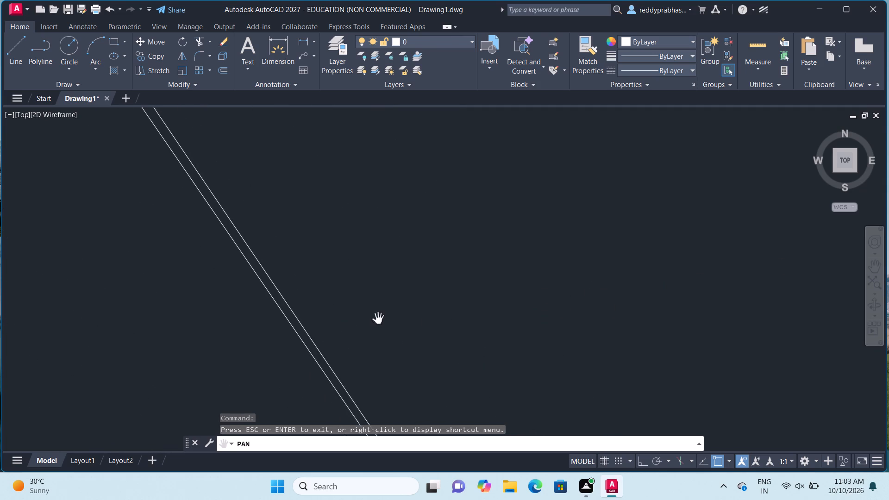
pyautogui.moveTo(378, 318); pyautogui.dragTo(380, 214)
pyautogui.moveTo(377, 337); pyautogui.dragTo(366, 238)
pyautogui.moveTo(400, 355); pyautogui.dragTo(356, 246)
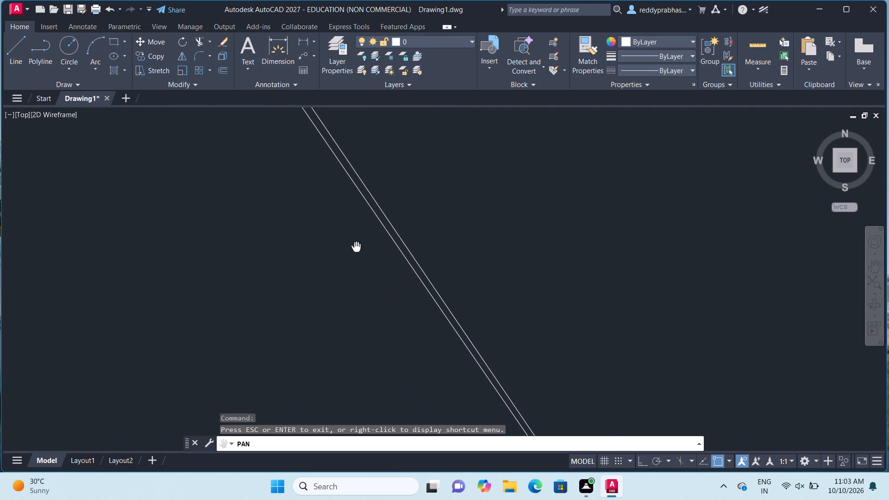
pyautogui.moveTo(405, 349); pyautogui.dragTo(356, 269)
pyautogui.moveTo(414, 362); pyautogui.dragTo(379, 292)
pyautogui.moveTo(408, 360); pyautogui.dragTo(362, 262)
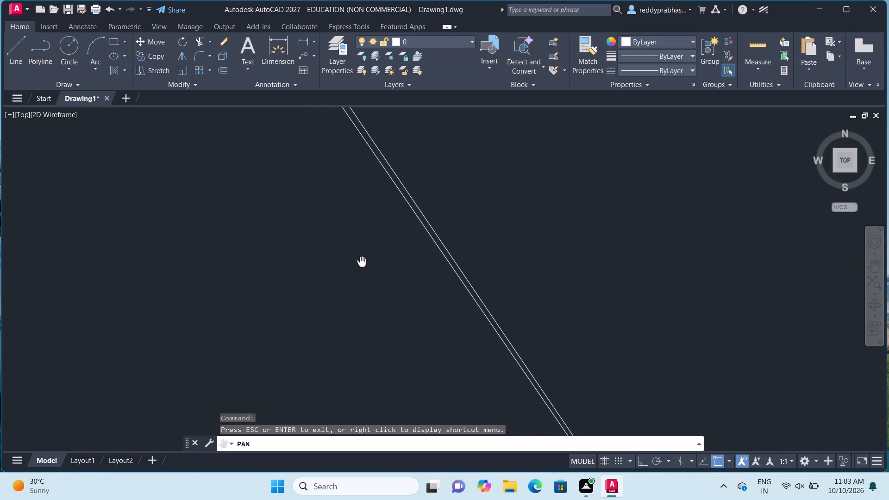
pyautogui.moveTo(390, 366); pyautogui.dragTo(341, 277)
pyautogui.moveTo(381, 347); pyautogui.dragTo(343, 274)
pyautogui.moveTo(390, 366); pyautogui.dragTo(344, 261)
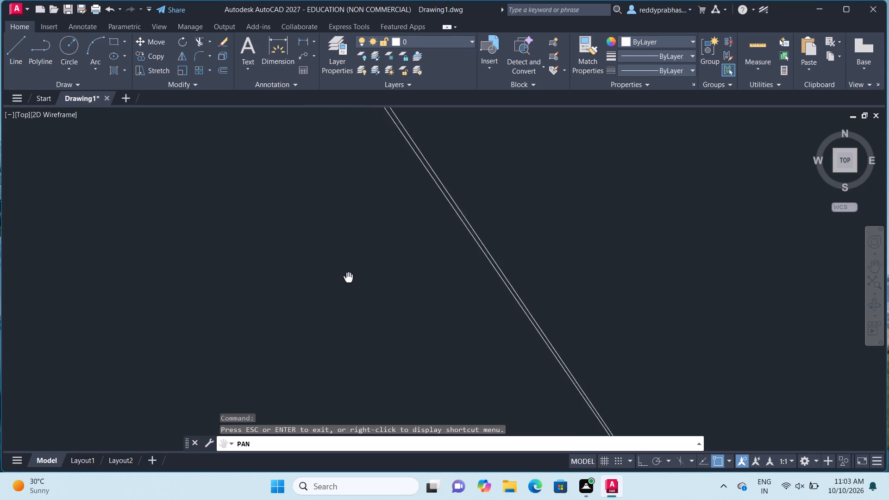
pyautogui.moveTo(344, 261); pyautogui.dragTo(340, 251)
pyautogui.moveTo(394, 333); pyautogui.dragTo(315, 261)
pyautogui.moveTo(367, 307); pyautogui.dragTo(338, 261)
pyautogui.moveTo(415, 325); pyautogui.dragTo(401, 306)
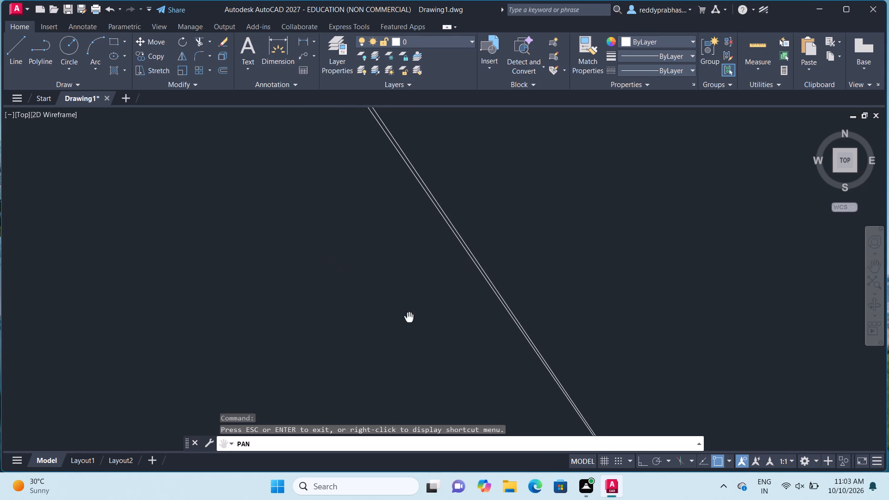
pyautogui.moveTo(401, 306); pyautogui.dragTo(358, 262)
pyautogui.moveTo(409, 331); pyautogui.dragTo(376, 261)
pyautogui.click(374, 258)
pyautogui.moveTo(421, 333); pyautogui.dragTo(365, 266)
pyautogui.moveTo(441, 332); pyautogui.dragTo(419, 294)
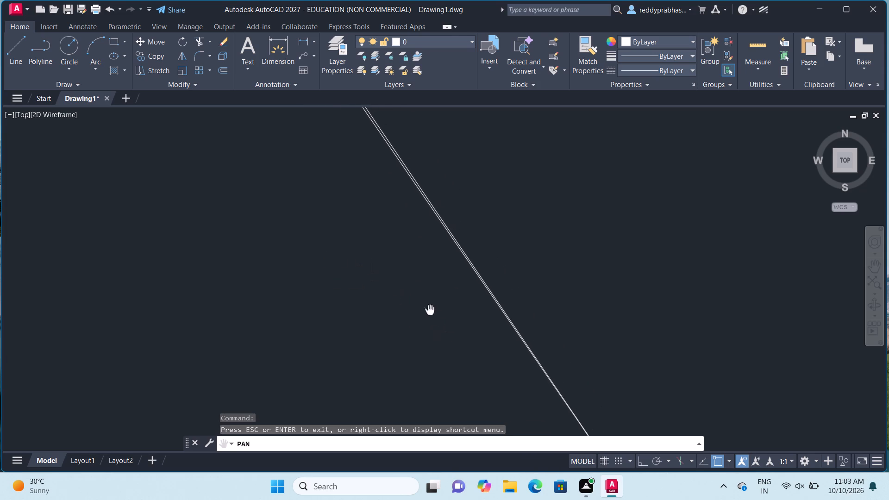
pyautogui.moveTo(419, 294); pyautogui.dragTo(405, 277)
# Follow the slanted edge and the R27 arc at higher magnification down to the edge's lower endpoint.
pyautogui.scroll(2, 407, 305)
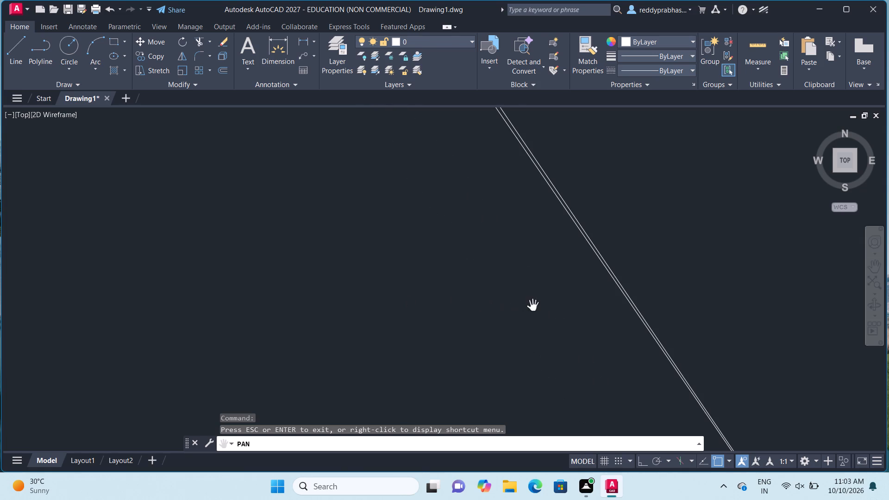
pyautogui.moveTo(534, 308); pyautogui.dragTo(410, 300)
pyautogui.moveTo(408, 298); pyautogui.dragTo(389, 295)
pyautogui.scroll(2, 461, 321)
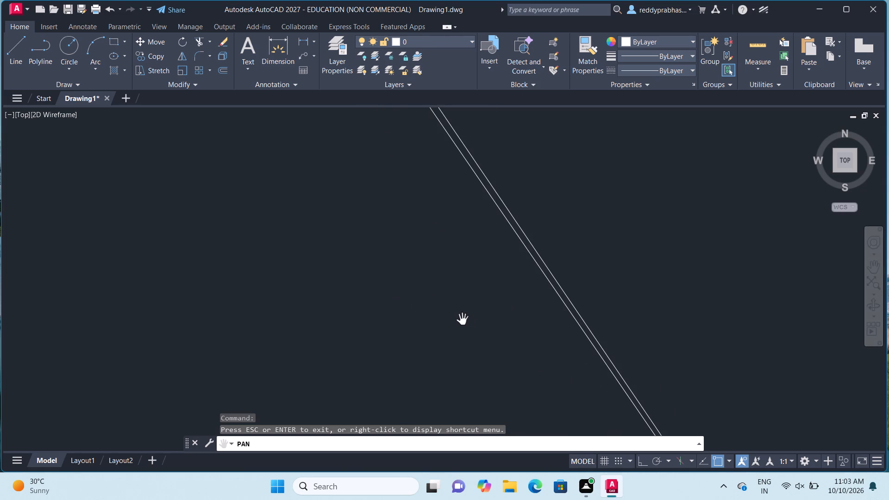
pyautogui.moveTo(483, 320); pyautogui.dragTo(430, 235)
pyautogui.moveTo(470, 299); pyautogui.dragTo(392, 232)
pyautogui.moveTo(433, 273); pyautogui.dragTo(430, 261)
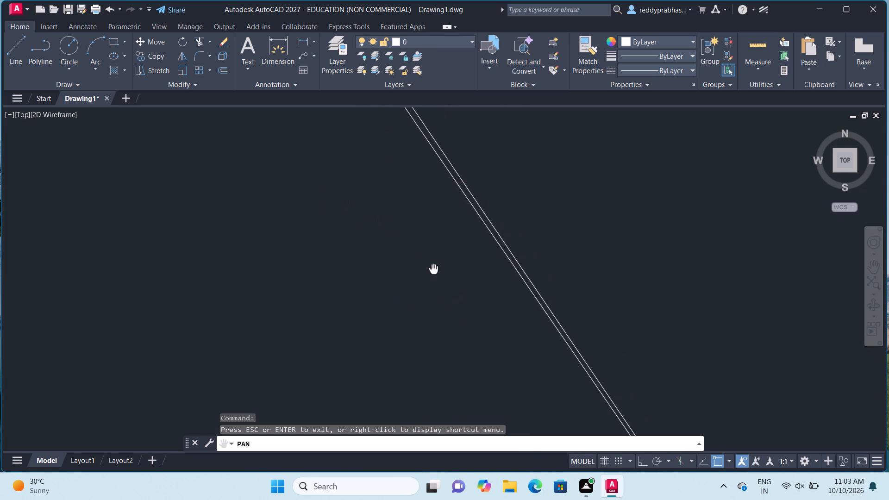
pyautogui.moveTo(430, 261); pyautogui.dragTo(369, 214)
pyautogui.moveTo(448, 260); pyautogui.dragTo(383, 216)
pyautogui.moveTo(442, 273); pyautogui.dragTo(396, 197)
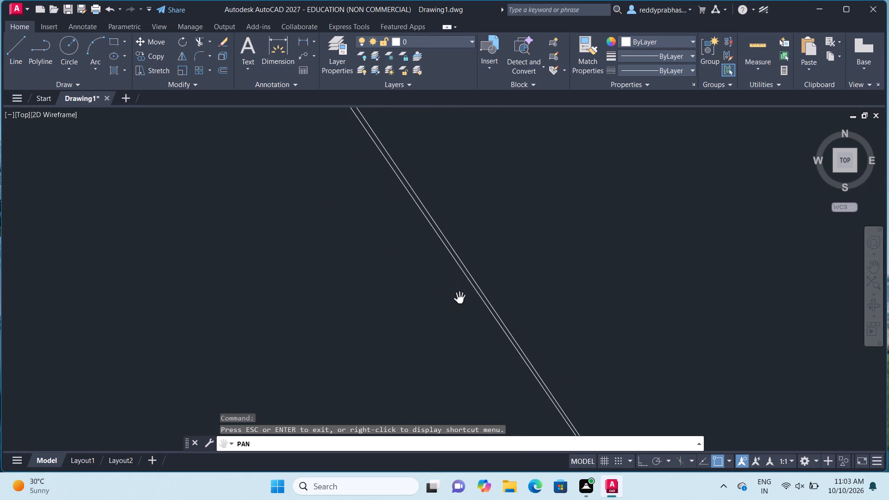
pyautogui.moveTo(461, 397); pyautogui.dragTo(109, 45)
pyautogui.moveTo(75, 18); pyautogui.dragTo(24, 0)
pyautogui.moveTo(375, 341); pyautogui.dragTo(283, 150)
pyautogui.moveTo(279, 142); pyautogui.dragTo(275, 137)
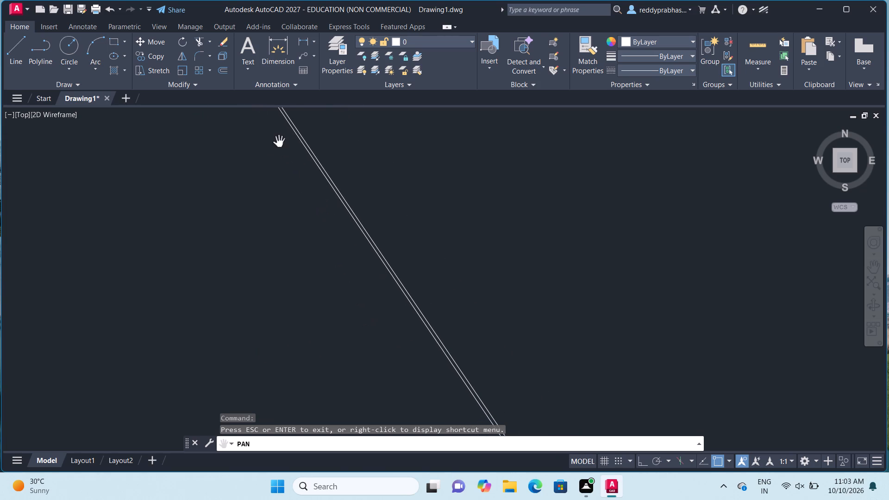
pyautogui.moveTo(275, 137); pyautogui.dragTo(276, 137)
pyautogui.moveTo(415, 463); pyautogui.dragTo(405, 426)
pyautogui.moveTo(452, 403); pyautogui.dragTo(435, 380)
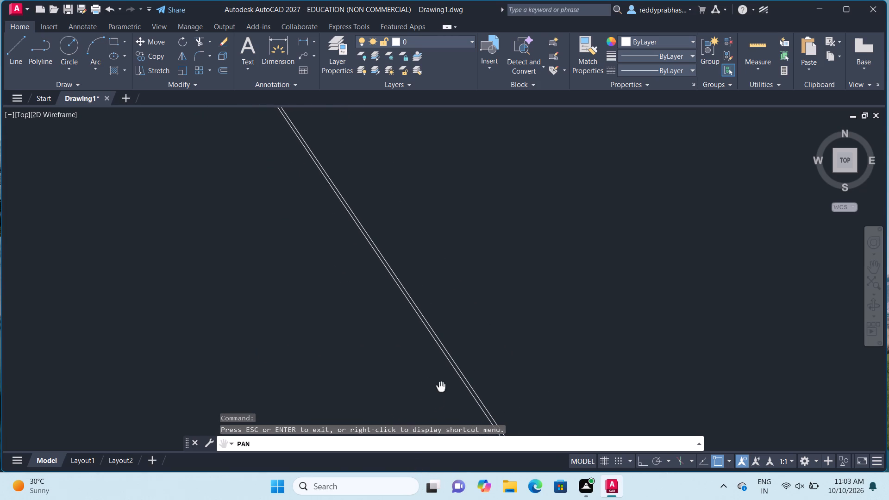
pyautogui.moveTo(435, 380); pyautogui.dragTo(410, 348)
pyautogui.moveTo(403, 337); pyautogui.dragTo(369, 294)
pyautogui.moveTo(422, 379); pyautogui.dragTo(335, 237)
pyautogui.moveTo(331, 233); pyautogui.dragTo(321, 222)
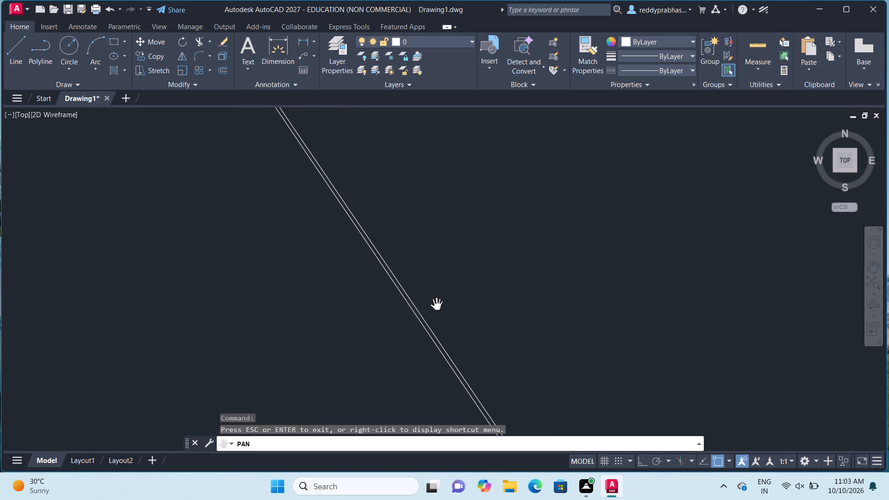
pyautogui.moveTo(444, 313); pyautogui.dragTo(355, 189)
pyautogui.moveTo(443, 329); pyautogui.dragTo(378, 210)
pyautogui.moveTo(448, 345); pyautogui.dragTo(369, 216)
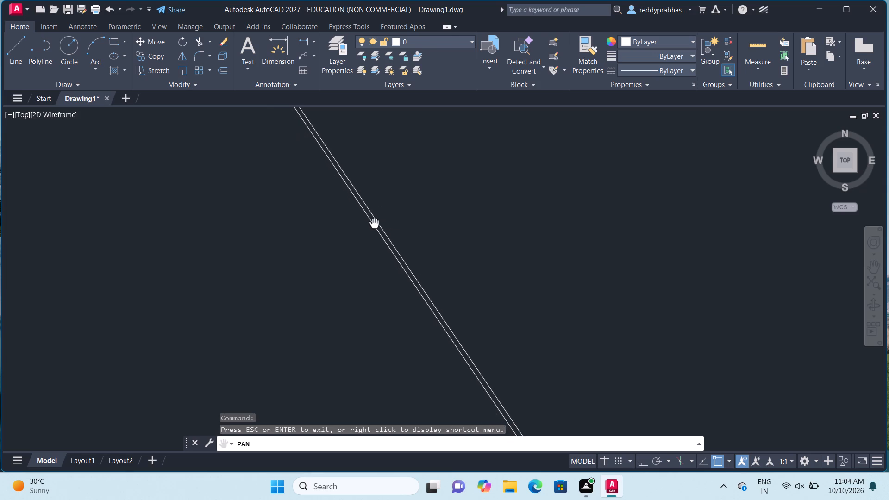
pyautogui.moveTo(369, 216); pyautogui.dragTo(369, 214)
pyautogui.moveTo(435, 338); pyautogui.dragTo(340, 206)
pyautogui.moveTo(413, 320); pyautogui.dragTo(317, 200)
pyautogui.moveTo(379, 310); pyautogui.dragTo(303, 191)
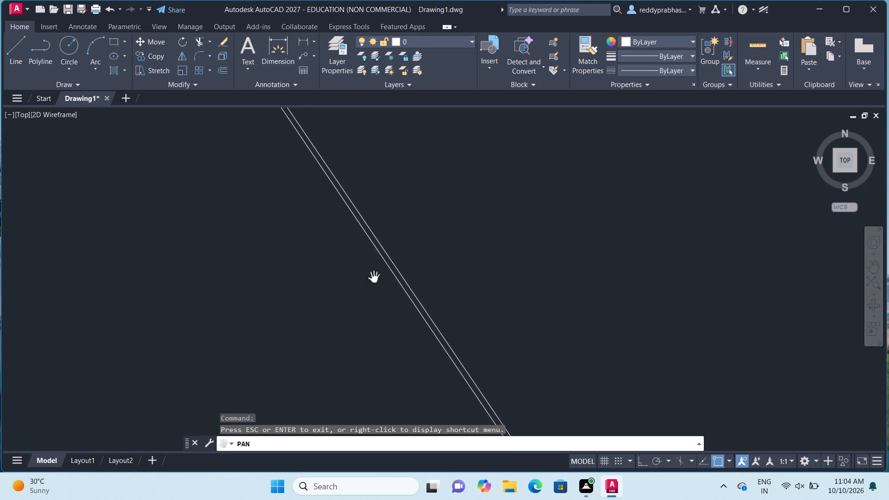
pyautogui.moveTo(356, 254); pyautogui.dragTo(295, 170)
pyautogui.moveTo(484, 376); pyautogui.dragTo(415, 263)
pyautogui.moveTo(414, 255); pyautogui.dragTo(413, 216)
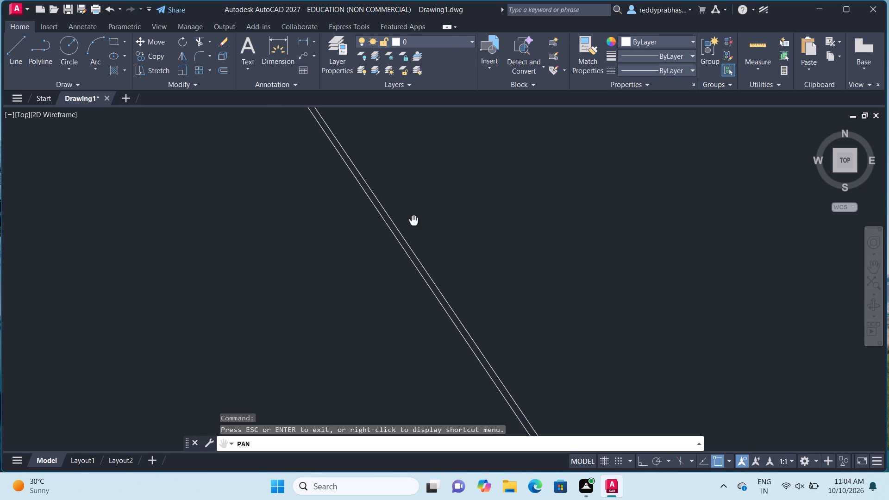
pyautogui.moveTo(413, 216); pyautogui.dragTo(322, 142)
pyautogui.moveTo(414, 294); pyautogui.dragTo(335, 155)
pyautogui.moveTo(480, 361); pyautogui.dragTo(479, 359)
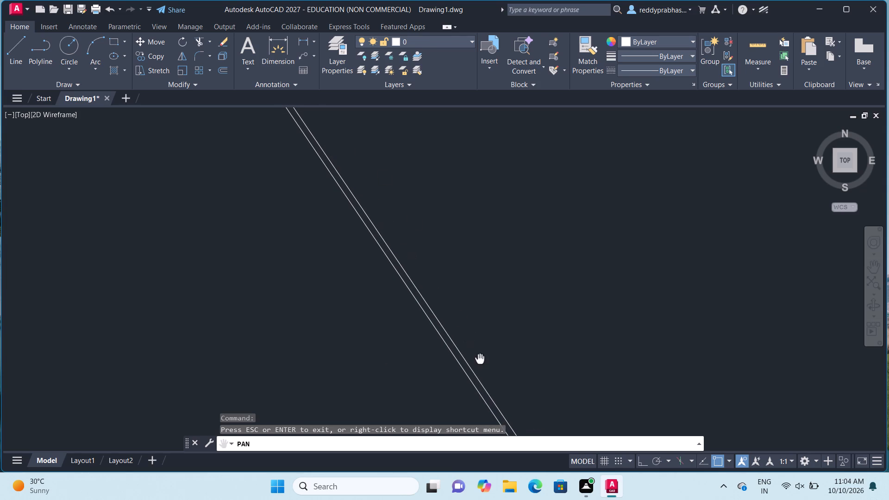
pyautogui.moveTo(479, 359); pyautogui.dragTo(345, 176)
pyautogui.moveTo(343, 173); pyautogui.dragTo(332, 164)
pyautogui.moveTo(415, 379); pyautogui.dragTo(300, 201)
pyautogui.moveTo(298, 193); pyautogui.dragTo(295, 188)
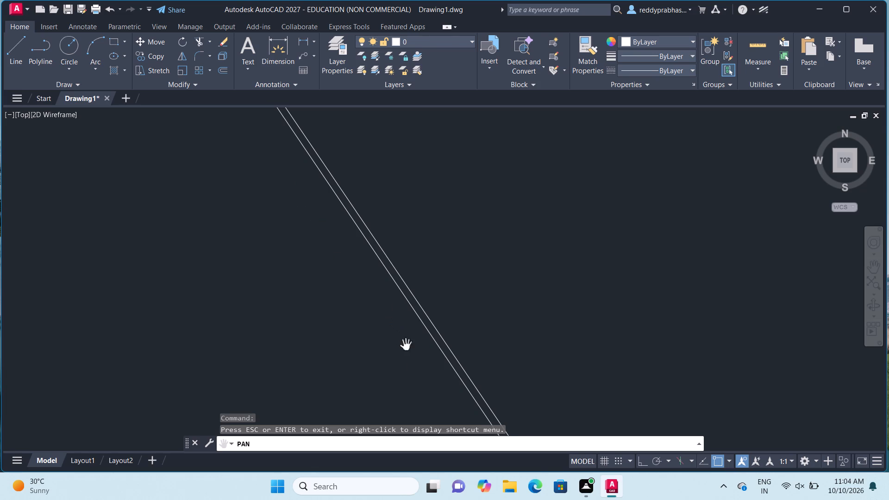
pyautogui.moveTo(416, 369); pyautogui.dragTo(319, 198)
pyautogui.moveTo(440, 371); pyautogui.dragTo(252, 173)
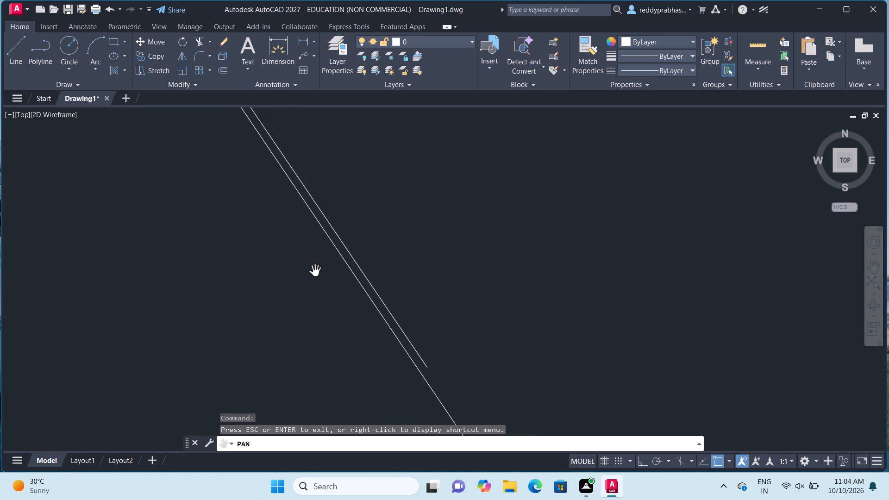
pyautogui.press('Escape')
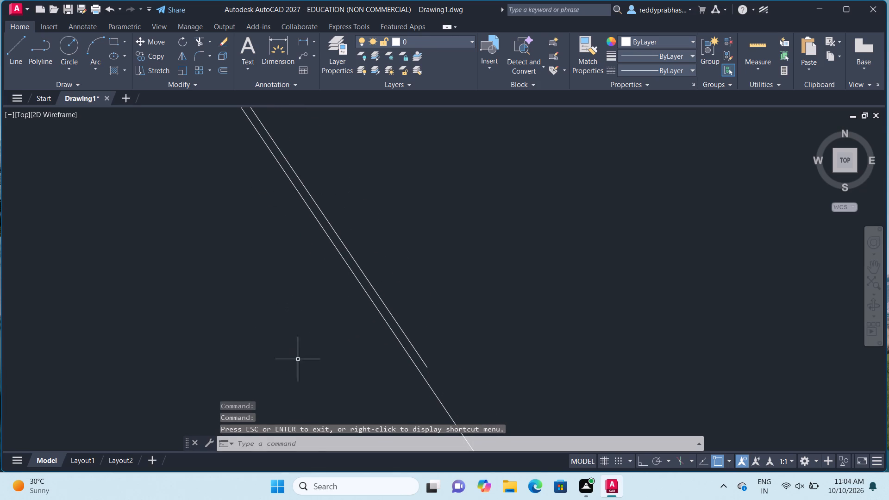
pyautogui.press('Escape')
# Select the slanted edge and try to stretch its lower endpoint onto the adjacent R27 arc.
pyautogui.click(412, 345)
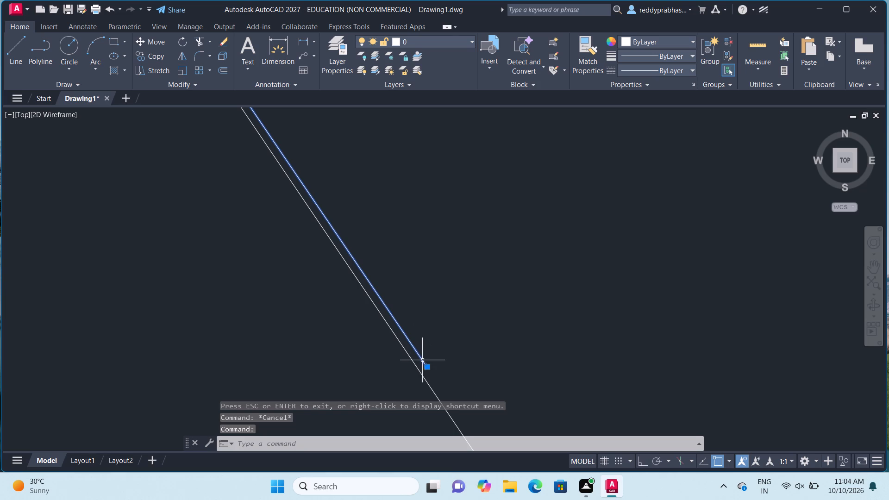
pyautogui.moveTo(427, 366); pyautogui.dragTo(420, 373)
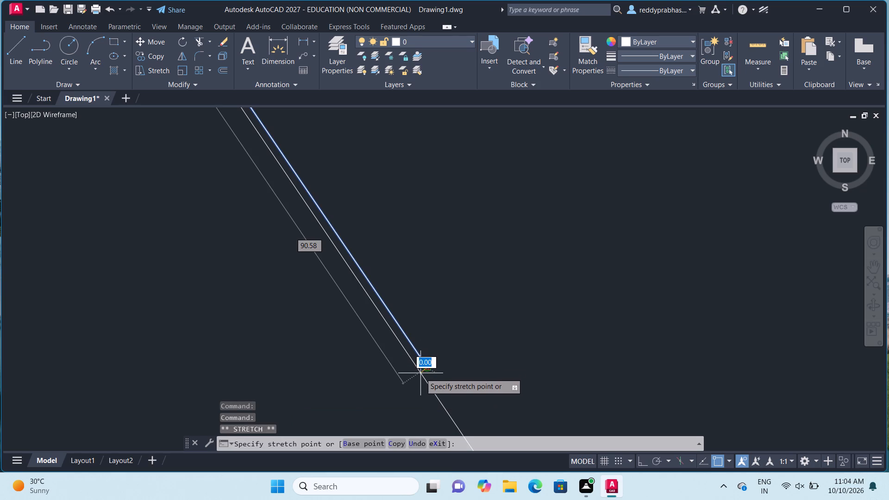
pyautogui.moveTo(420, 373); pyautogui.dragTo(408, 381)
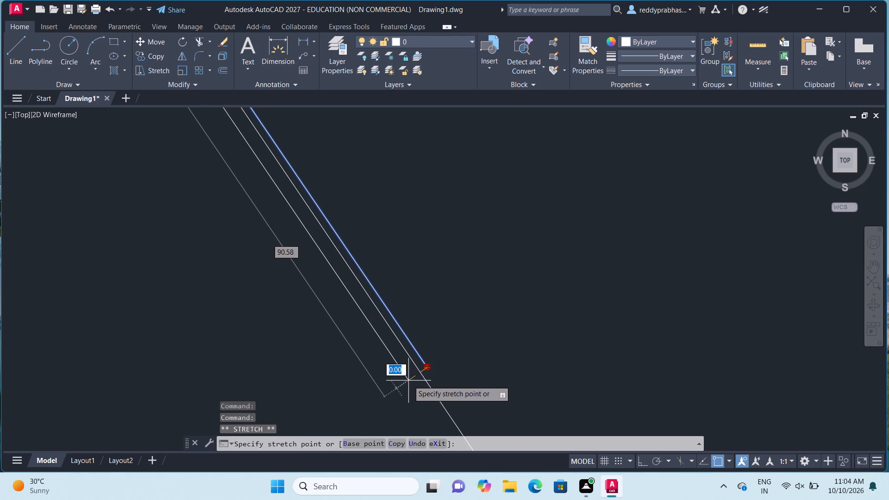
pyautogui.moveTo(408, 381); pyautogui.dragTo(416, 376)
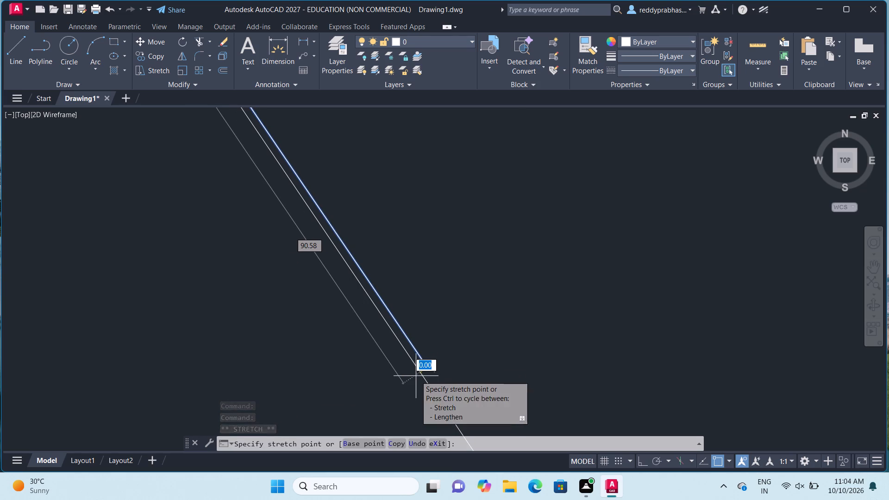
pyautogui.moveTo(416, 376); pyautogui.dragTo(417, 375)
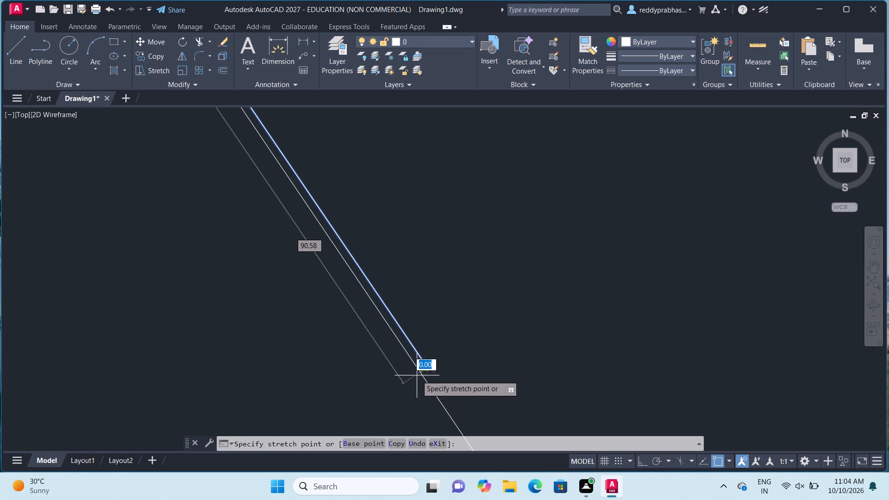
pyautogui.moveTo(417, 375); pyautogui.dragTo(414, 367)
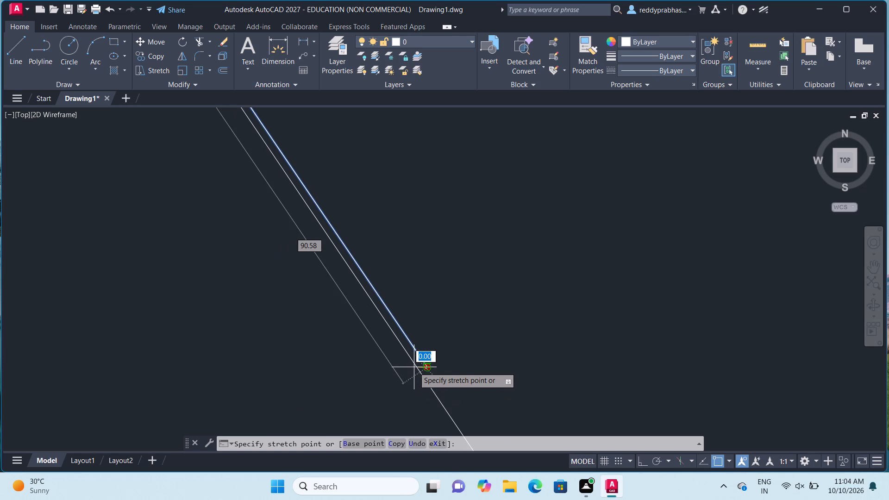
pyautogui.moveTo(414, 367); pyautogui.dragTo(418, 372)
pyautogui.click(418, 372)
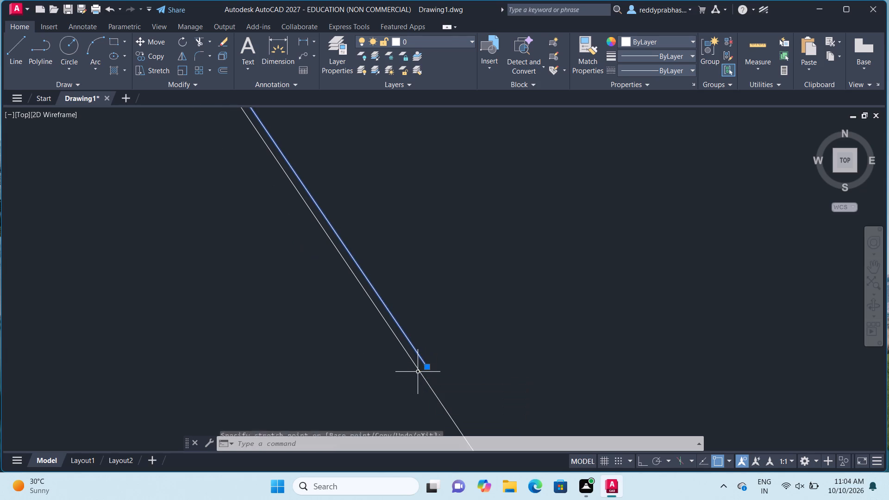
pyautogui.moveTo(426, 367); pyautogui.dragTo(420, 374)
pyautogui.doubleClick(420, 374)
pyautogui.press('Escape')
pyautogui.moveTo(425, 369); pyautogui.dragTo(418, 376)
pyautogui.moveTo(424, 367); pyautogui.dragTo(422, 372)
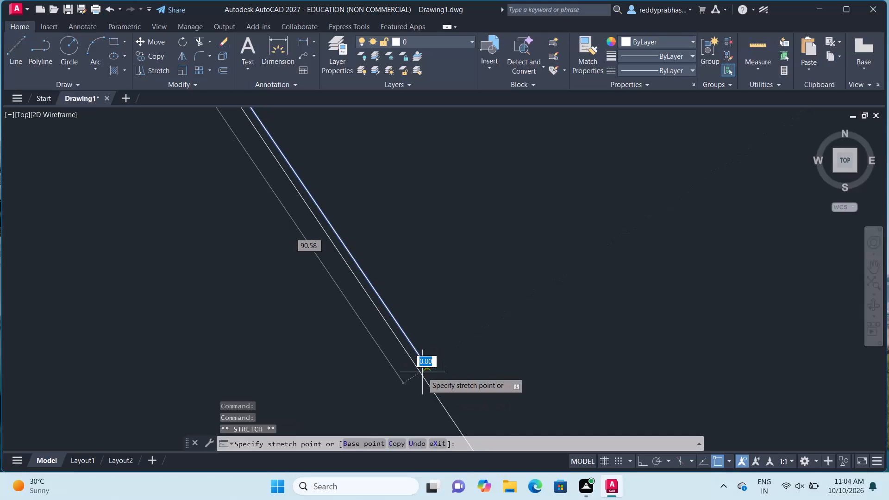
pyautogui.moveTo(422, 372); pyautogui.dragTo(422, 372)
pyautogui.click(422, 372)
# Stretch the slanted edge's lower endpoint slightly across the R27 arc to its opposite side, and clear the selection.
pyautogui.moveTo(426, 365); pyautogui.dragTo(425, 368)
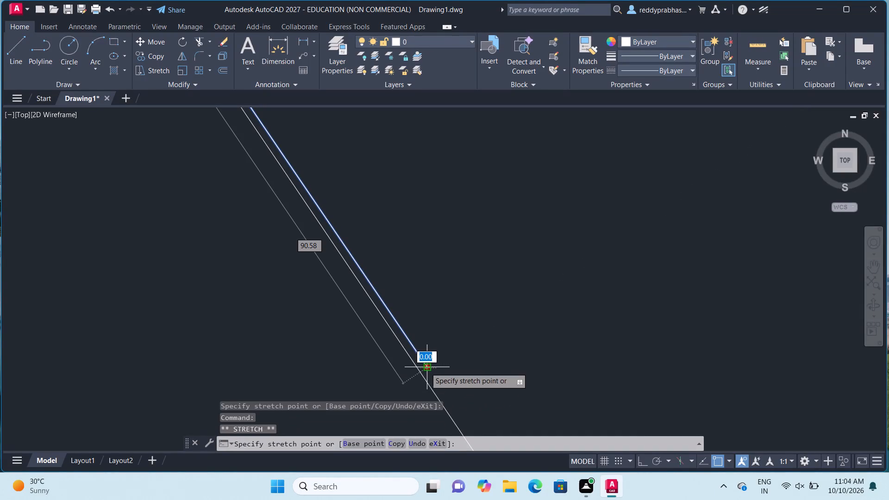
pyautogui.moveTo(425, 368); pyautogui.dragTo(417, 379)
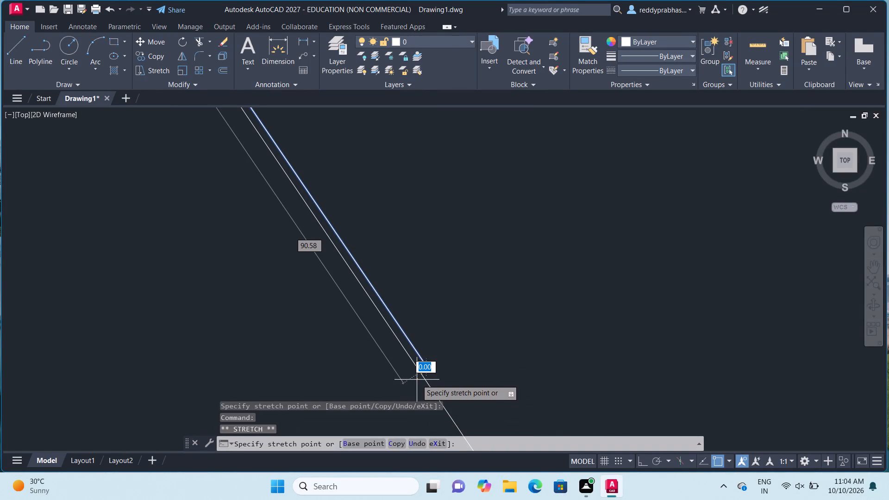
pyautogui.moveTo(417, 379); pyautogui.dragTo(415, 380)
pyautogui.click(415, 380)
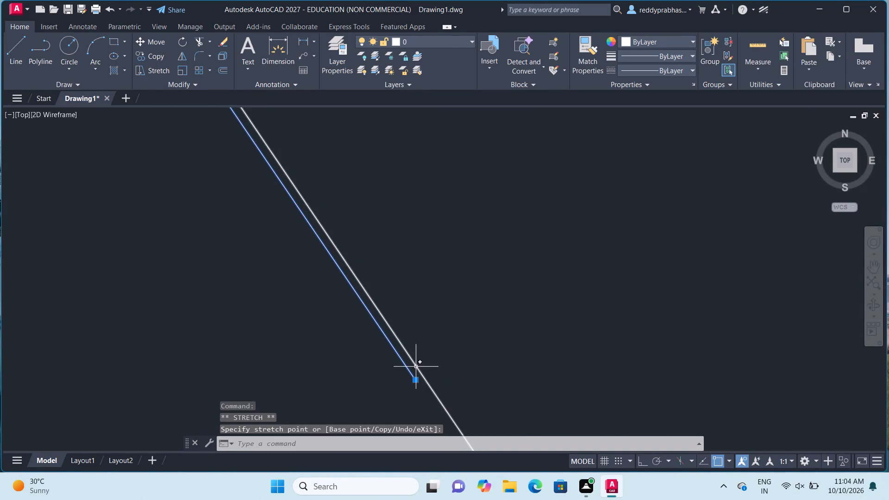
pyautogui.scroll(-4, 415, 366)
pyautogui.moveTo(367, 359); pyautogui.dragTo(440, 386)
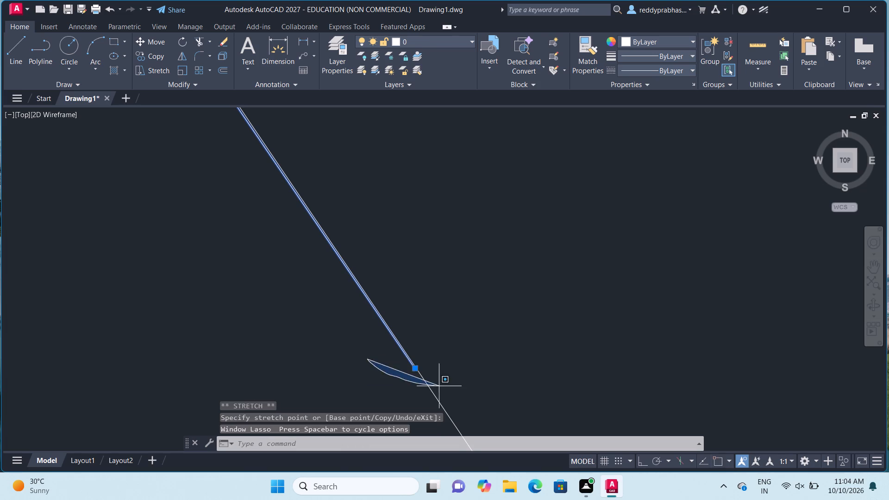
pyautogui.moveTo(440, 386); pyautogui.dragTo(440, 386)
pyautogui.press('Escape')
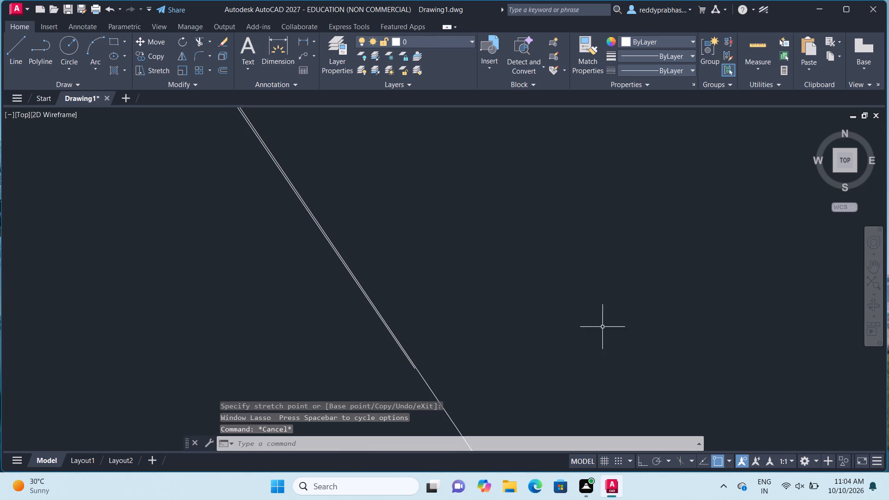
# Examine the slanted edge and the R27 arc upward from the edge's stretched lower endpoint, checking how closely they run together.
pyautogui.click(878, 265)
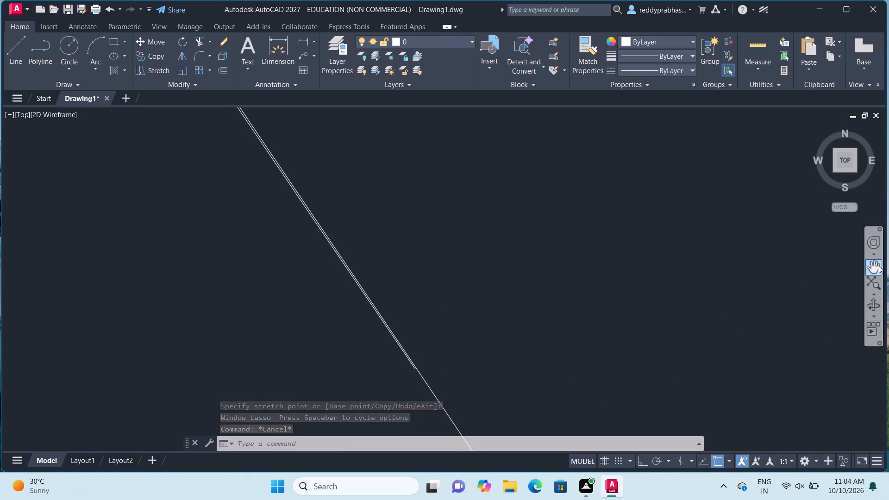
pyautogui.moveTo(745, 222); pyautogui.dragTo(849, 323)
pyautogui.moveTo(675, 203); pyautogui.dragTo(727, 297)
pyautogui.scroll(1, 722, 287)
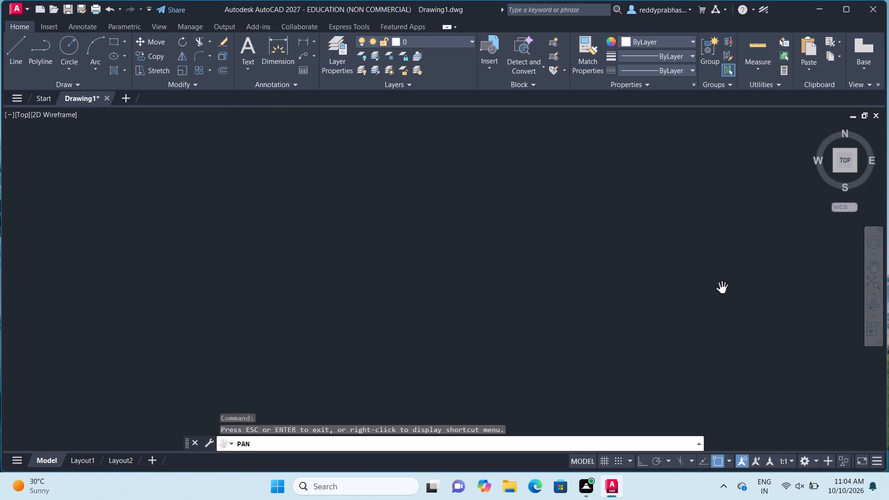
pyautogui.scroll(2, 722, 287)
pyautogui.moveTo(483, 229); pyautogui.dragTo(888, 334)
pyautogui.moveTo(444, 237); pyautogui.dragTo(687, 240)
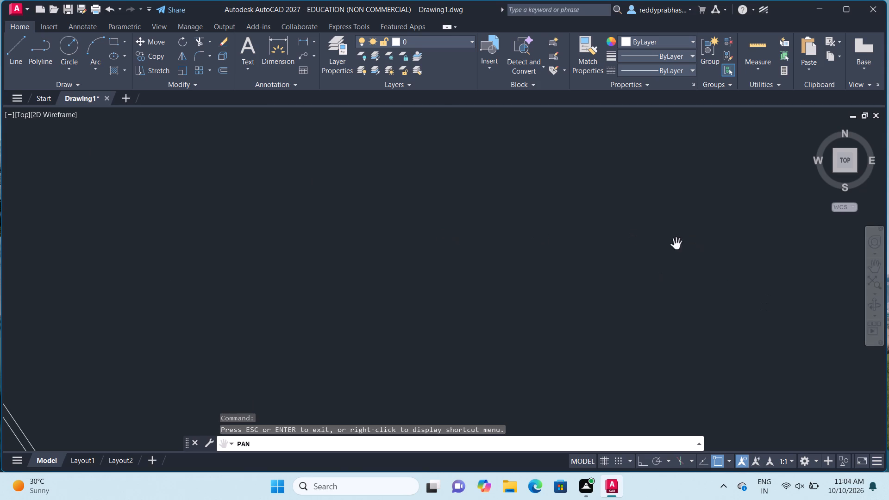
pyautogui.moveTo(359, 245); pyautogui.dragTo(608, 246)
pyautogui.moveTo(446, 252); pyautogui.dragTo(538, 256)
pyautogui.scroll(-2, 455, 254)
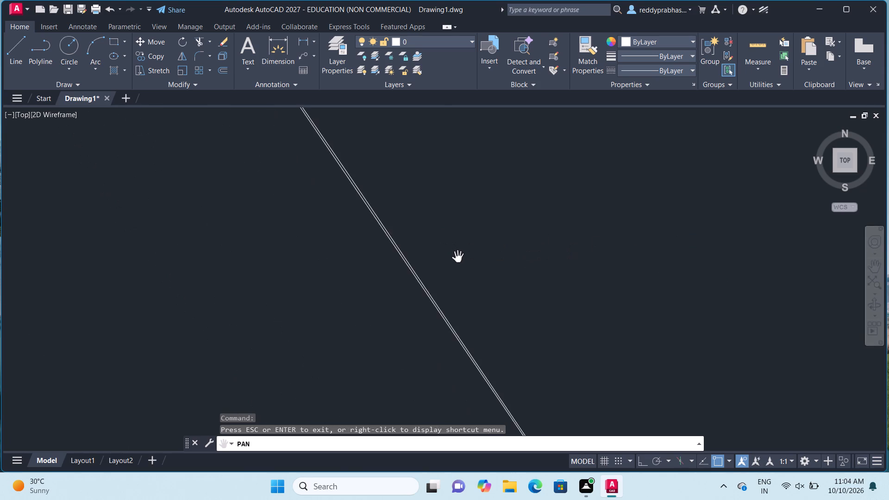
pyautogui.scroll(-6, 458, 257)
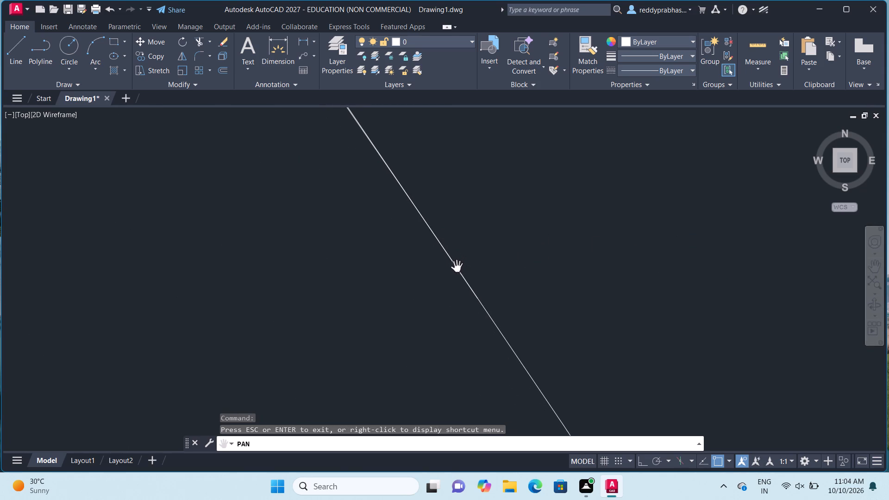
pyautogui.moveTo(452, 267); pyautogui.dragTo(467, 327)
pyautogui.moveTo(440, 277); pyautogui.dragTo(458, 347)
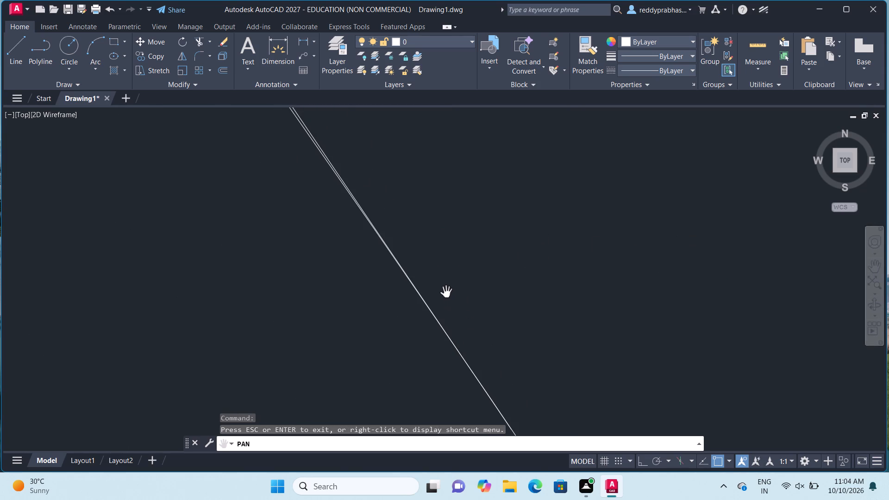
pyautogui.scroll(4, 446, 293)
pyautogui.moveTo(380, 277); pyautogui.dragTo(672, 291)
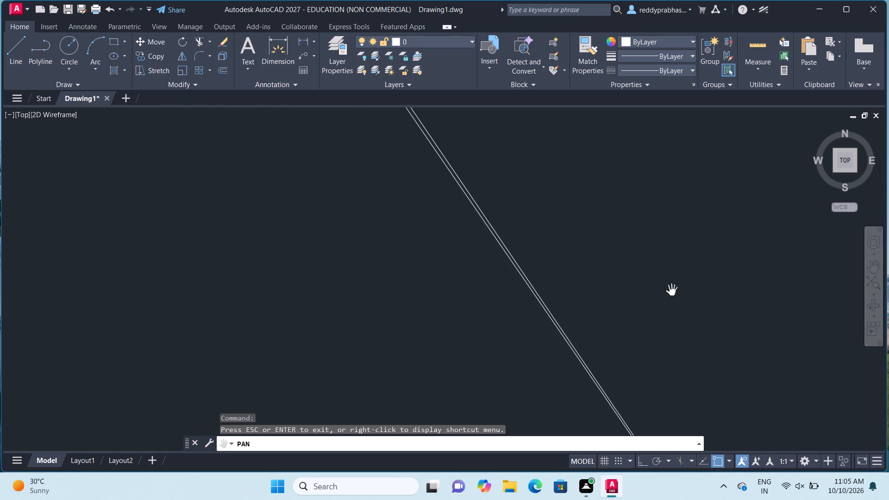
pyautogui.scroll(-2, 585, 292)
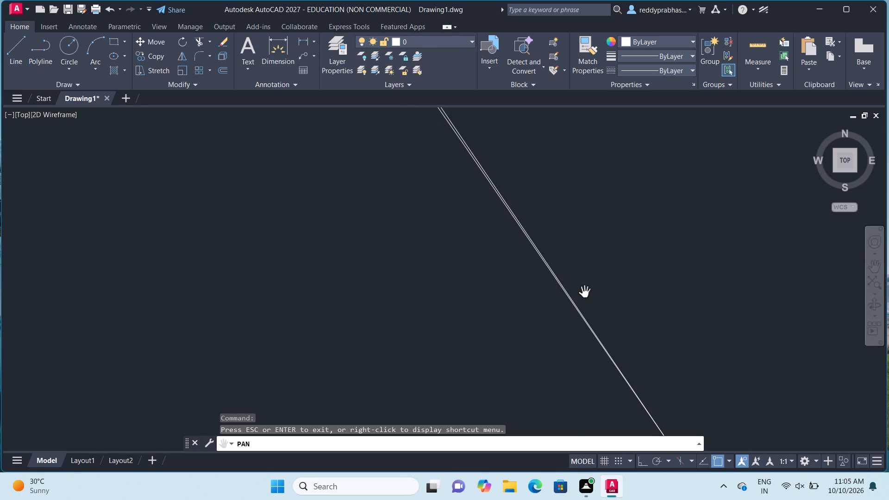
# Trace the gap between the slanted edge and the R27 arc downward toward where the two converge.
pyautogui.scroll(5, 585, 367)
pyautogui.moveTo(755, 377); pyautogui.dragTo(534, 225)
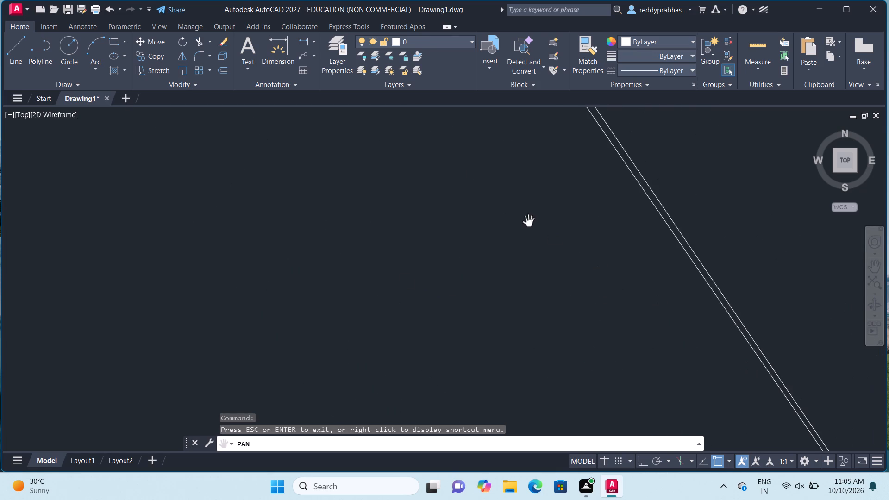
pyautogui.moveTo(631, 328); pyautogui.dragTo(543, 248)
pyautogui.moveTo(624, 347); pyautogui.dragTo(513, 223)
pyautogui.moveTo(654, 365); pyautogui.dragTo(527, 262)
pyautogui.moveTo(617, 365); pyautogui.dragTo(595, 307)
pyautogui.moveTo(614, 380); pyautogui.dragTo(564, 302)
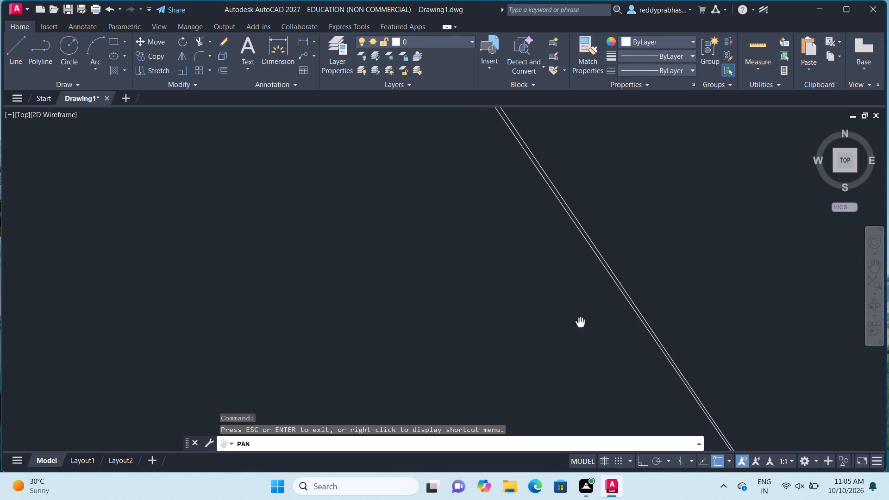
pyautogui.moveTo(564, 302); pyautogui.dragTo(546, 290)
pyautogui.moveTo(620, 379); pyautogui.dragTo(620, 359)
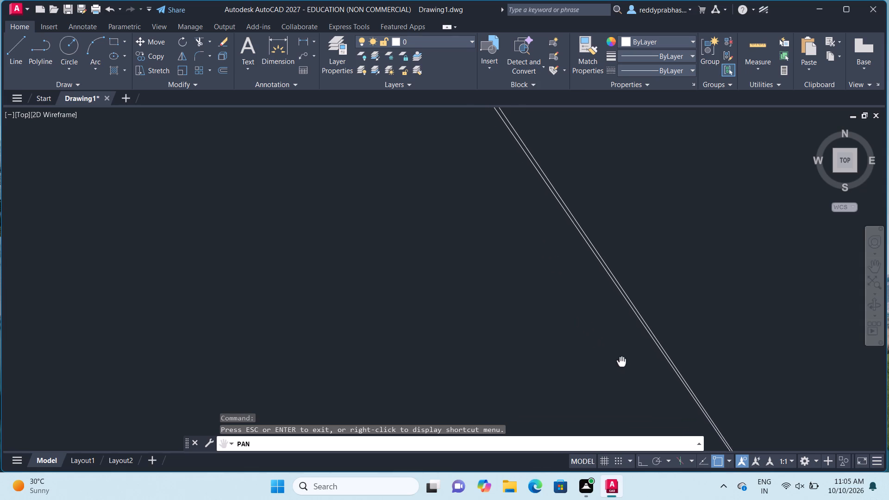
pyautogui.moveTo(620, 359); pyautogui.dragTo(508, 279)
pyautogui.moveTo(501, 278); pyautogui.dragTo(487, 275)
pyautogui.moveTo(610, 371); pyautogui.dragTo(531, 276)
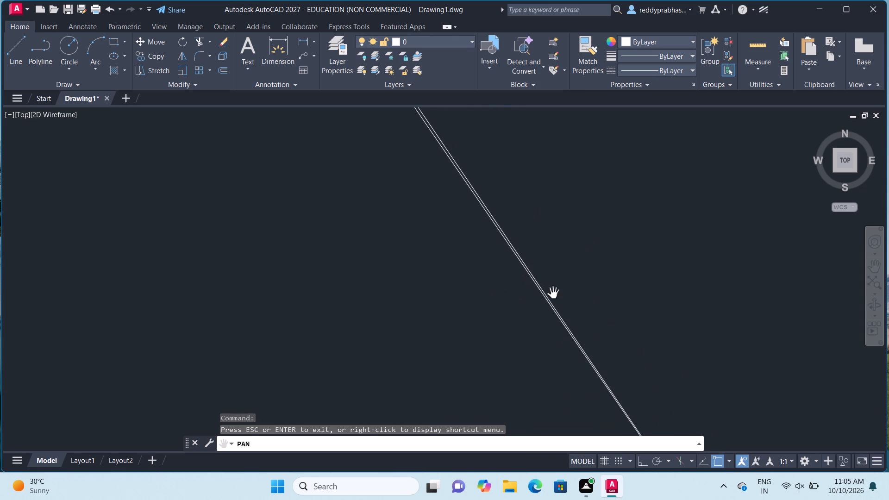
pyautogui.moveTo(622, 347); pyautogui.dragTo(610, 321)
pyautogui.moveTo(607, 318); pyautogui.dragTo(601, 307)
pyautogui.moveTo(596, 302); pyautogui.dragTo(566, 282)
pyautogui.moveTo(616, 350); pyautogui.dragTo(565, 286)
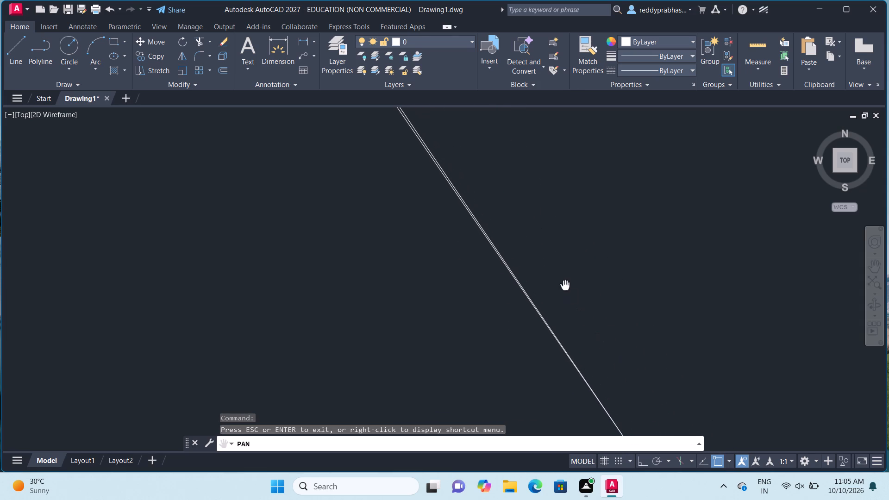
# Inspect the gap between the slanted edge and the R27 arc at higher magnification farther down, leaving nothing selected.
pyautogui.scroll(6, 576, 352)
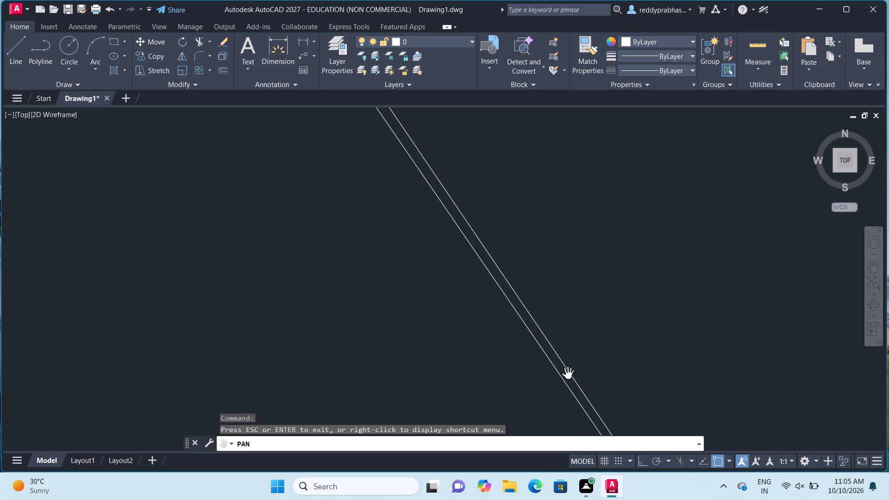
pyautogui.scroll(3, 570, 377)
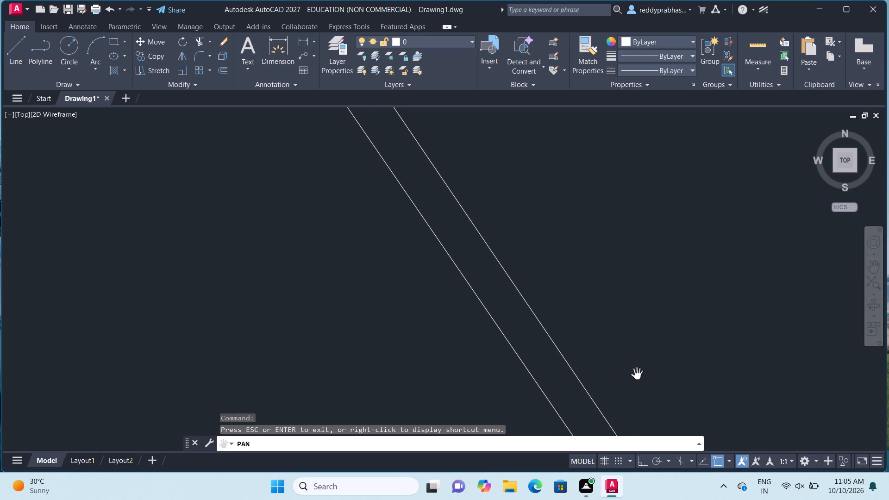
pyautogui.moveTo(639, 380); pyautogui.dragTo(643, 289)
pyautogui.moveTo(665, 469); pyautogui.dragTo(673, 395)
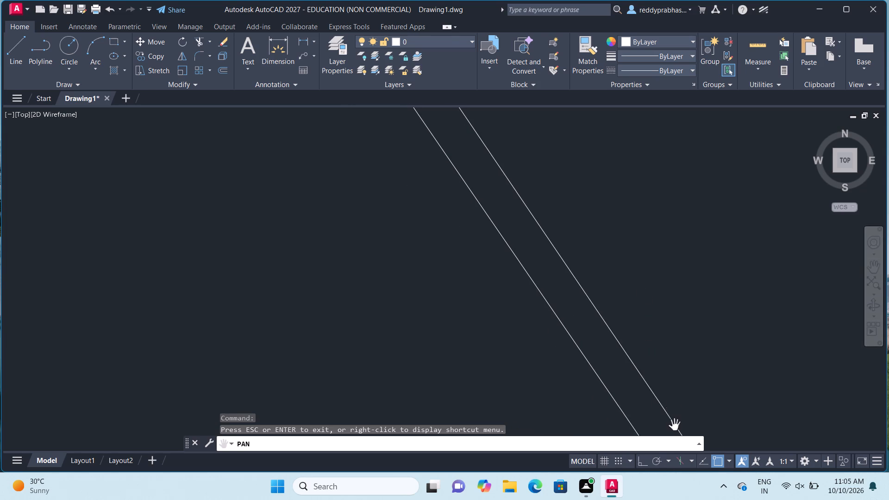
pyautogui.moveTo(681, 419); pyautogui.dragTo(702, 328)
pyautogui.moveTo(732, 421); pyautogui.dragTo(589, 96)
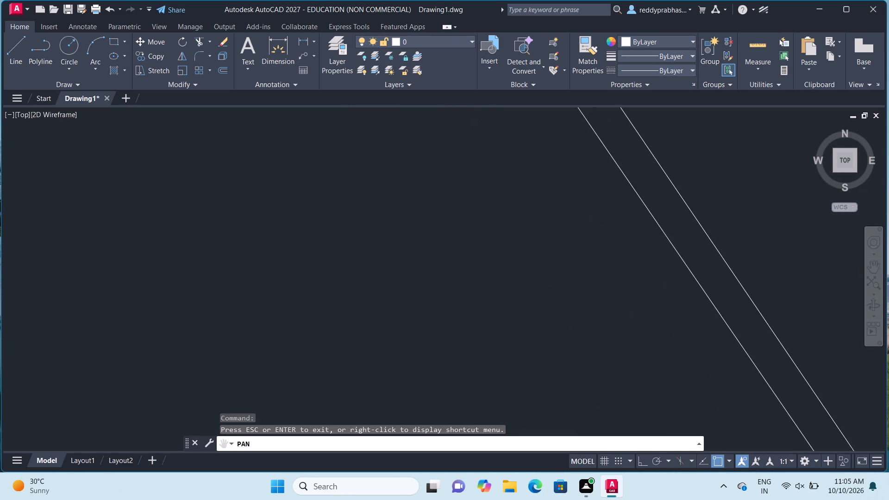
pyautogui.moveTo(589, 96); pyautogui.dragTo(585, 94)
pyautogui.moveTo(565, 89); pyautogui.dragTo(552, 87)
pyautogui.moveTo(508, 77); pyautogui.dragTo(412, 24)
pyautogui.moveTo(389, 7); pyautogui.dragTo(338, 0)
pyautogui.moveTo(320, 0); pyautogui.dragTo(282, 0)
pyautogui.scroll(-1, 433, 380)
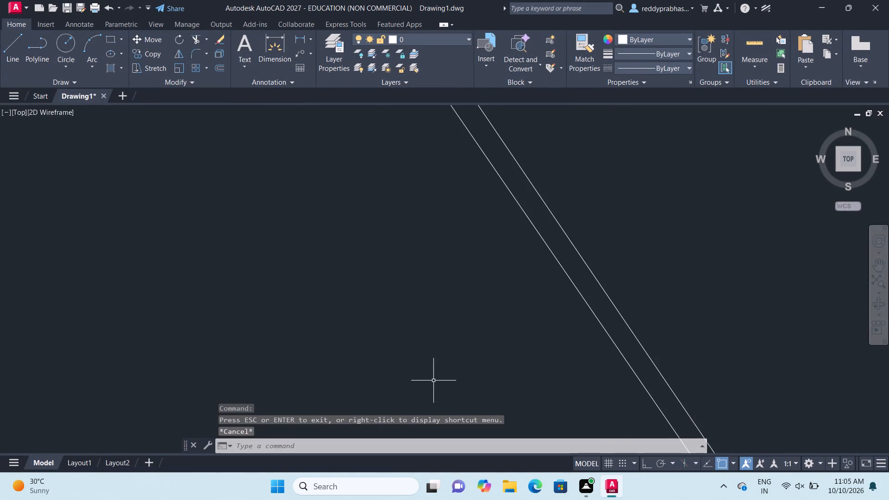
pyautogui.scroll(-1, 433, 381)
pyautogui.moveTo(493, 372); pyautogui.dragTo(458, 215)
pyautogui.moveTo(451, 188); pyautogui.dragTo(395, 96)
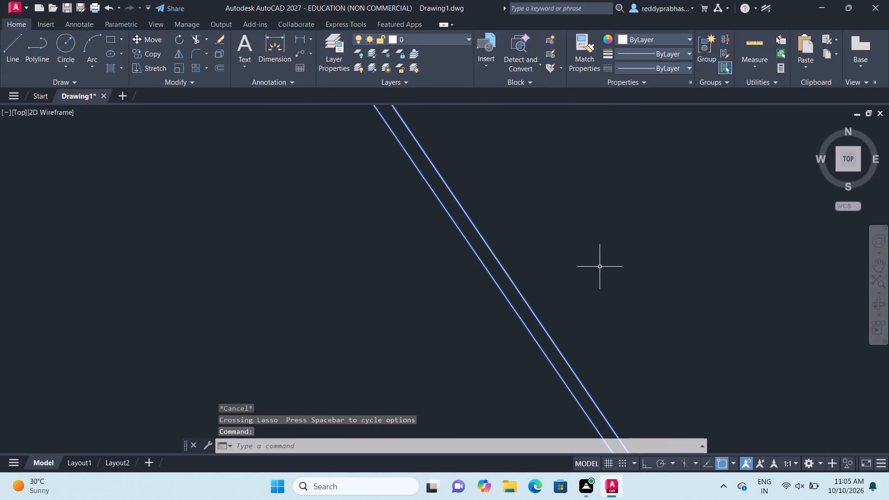
pyautogui.press('Escape')
pyautogui.press('Escape')
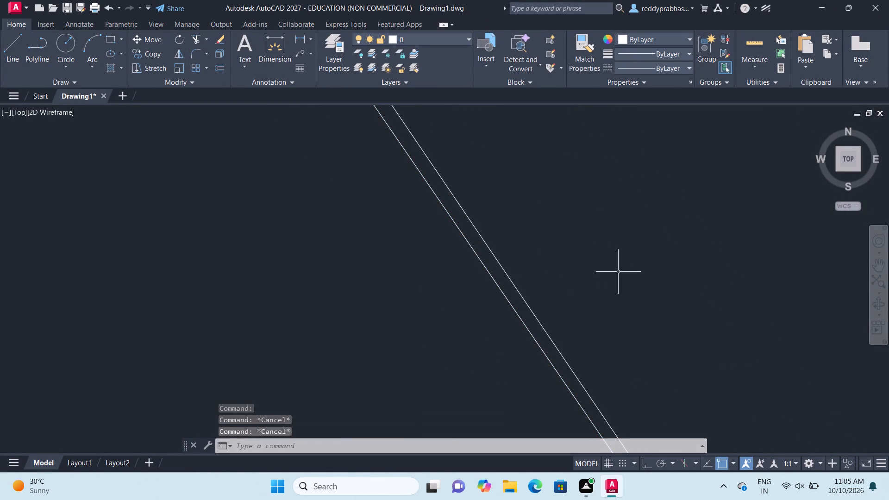
# Follow the slanted edge and the R27 arc farther down to examine where their gap narrows.
pyautogui.click(879, 259)
pyautogui.moveTo(797, 319); pyautogui.dragTo(547, 222)
pyautogui.click(546, 222)
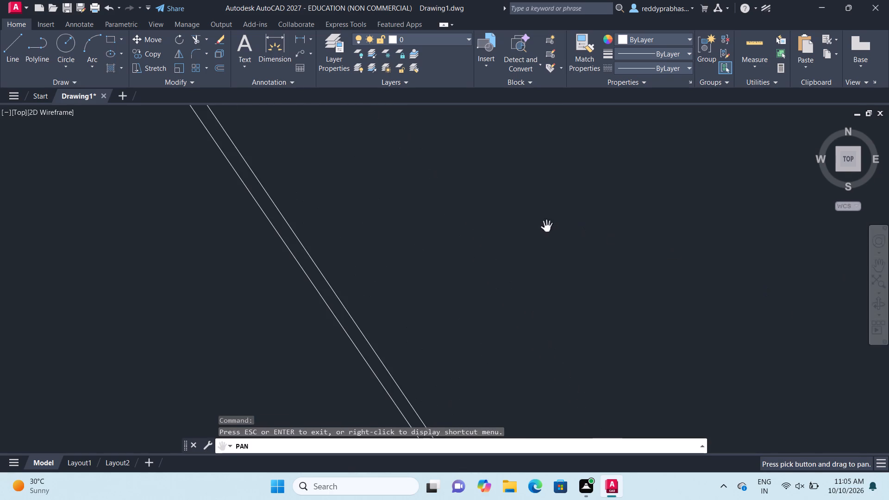
pyautogui.moveTo(666, 273); pyautogui.dragTo(581, 187)
pyautogui.moveTo(613, 320); pyautogui.dragTo(618, 242)
pyautogui.moveTo(649, 334); pyautogui.dragTo(648, 327)
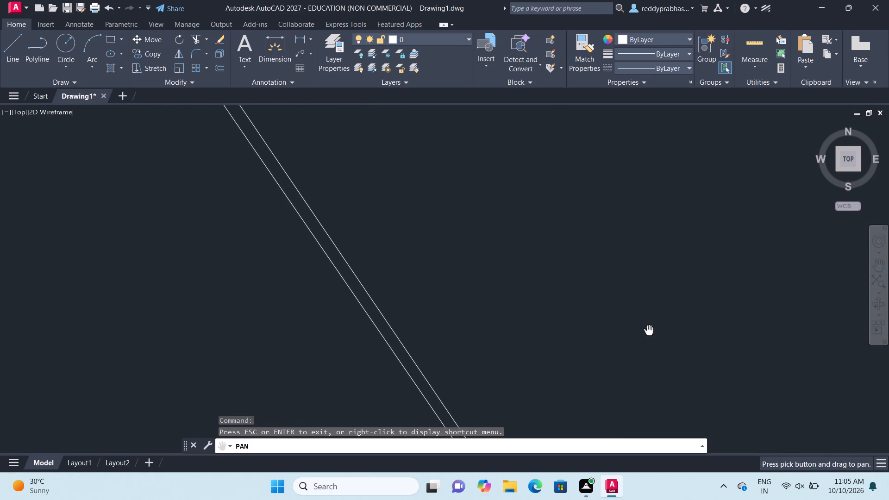
pyautogui.moveTo(648, 327); pyautogui.dragTo(602, 196)
pyautogui.moveTo(600, 189); pyautogui.dragTo(563, 156)
pyautogui.moveTo(613, 345); pyautogui.dragTo(524, 71)
pyautogui.moveTo(510, 71); pyautogui.dragTo(410, 82)
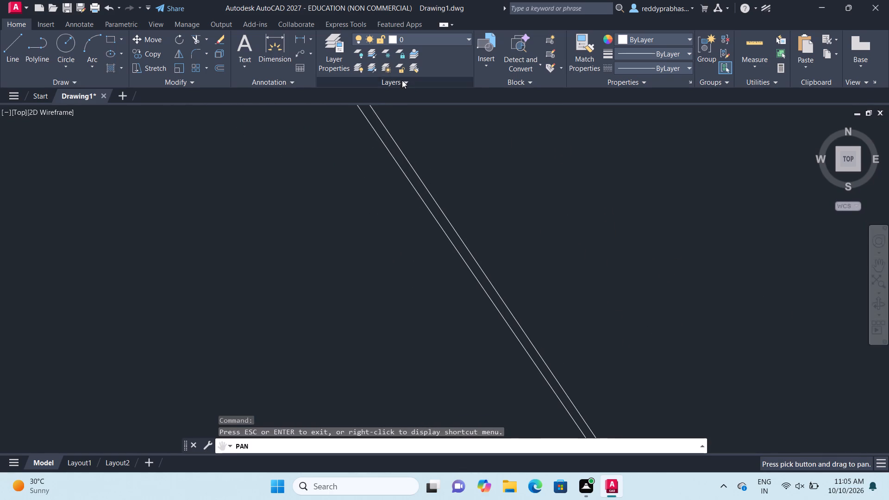
pyautogui.moveTo(561, 393); pyautogui.dragTo(402, 245)
pyautogui.moveTo(555, 375); pyautogui.dragTo(446, 254)
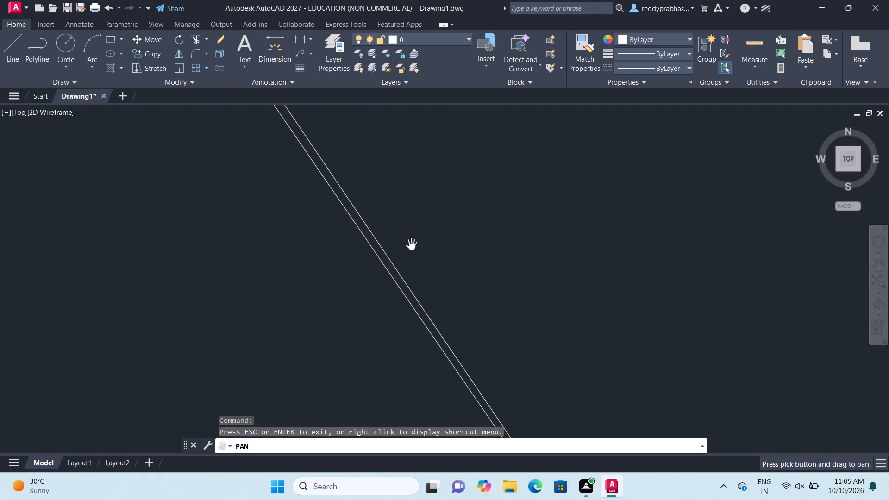
pyautogui.moveTo(501, 329); pyautogui.dragTo(419, 218)
pyautogui.moveTo(538, 319); pyautogui.dragTo(180, 206)
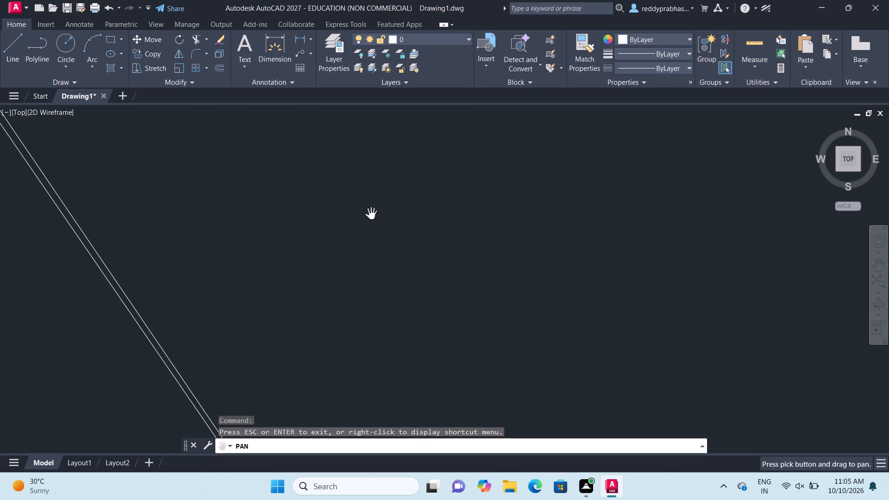
pyautogui.moveTo(238, 310); pyautogui.dragTo(265, 102)
pyautogui.moveTo(295, 345); pyautogui.dragTo(303, 312)
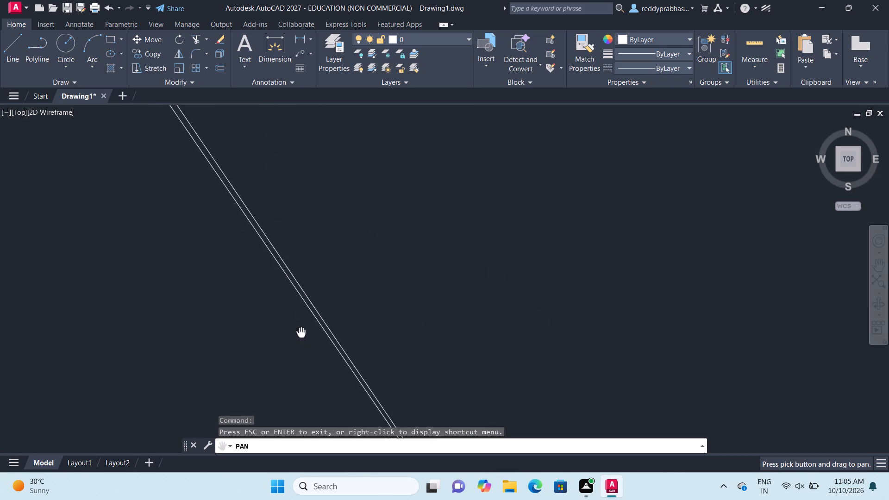
pyautogui.moveTo(303, 312); pyautogui.dragTo(317, 141)
pyautogui.moveTo(382, 370); pyautogui.dragTo(269, 166)
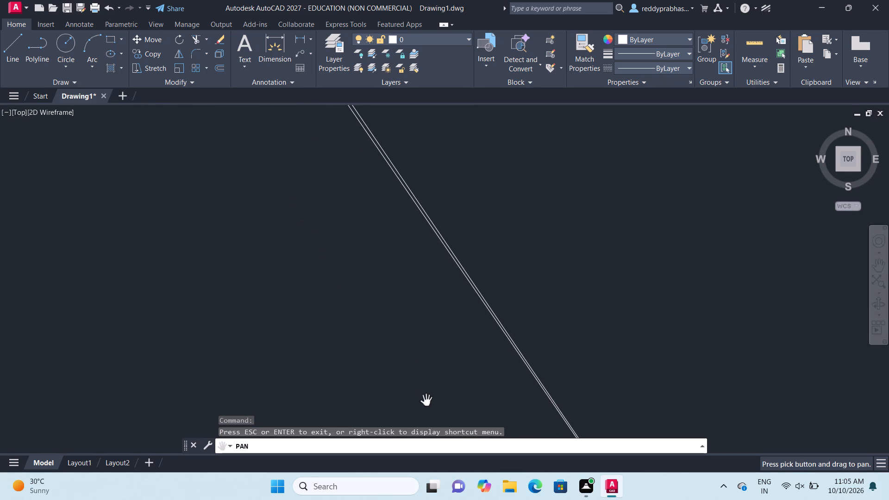
pyautogui.moveTo(427, 400); pyautogui.dragTo(340, 242)
pyautogui.click(340, 241)
pyautogui.moveTo(527, 327); pyautogui.dragTo(524, 302)
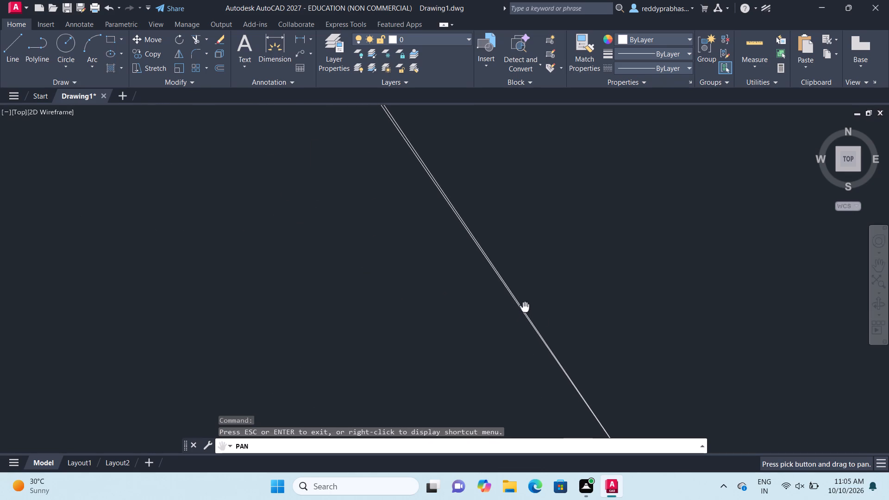
pyautogui.moveTo(524, 302); pyautogui.dragTo(518, 258)
# Inspect the slanted edge and the R27 arc at higher magnification near where they converge.
pyautogui.scroll(3, 516, 261)
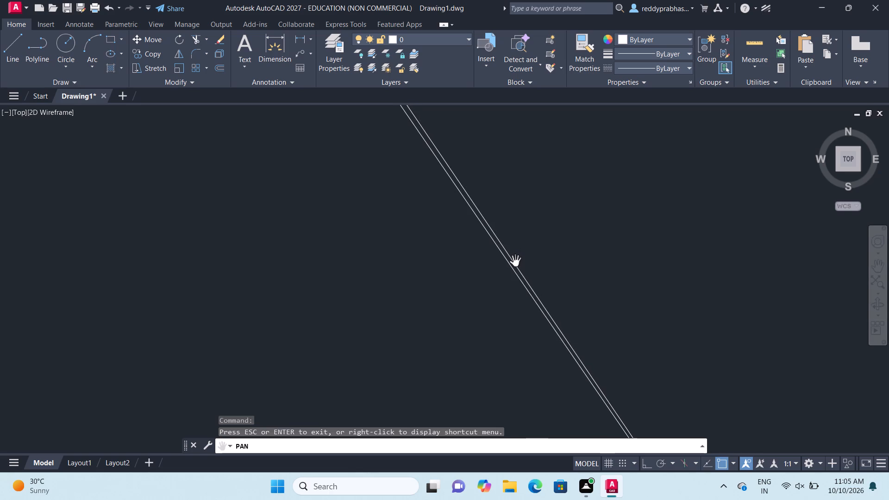
pyautogui.scroll(2, 516, 261)
pyautogui.scroll(-2, 526, 281)
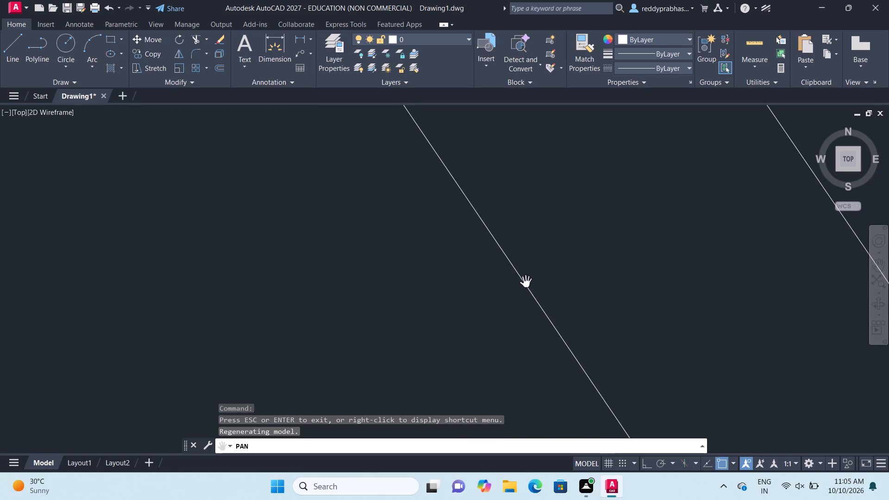
pyautogui.scroll(-6, 526, 281)
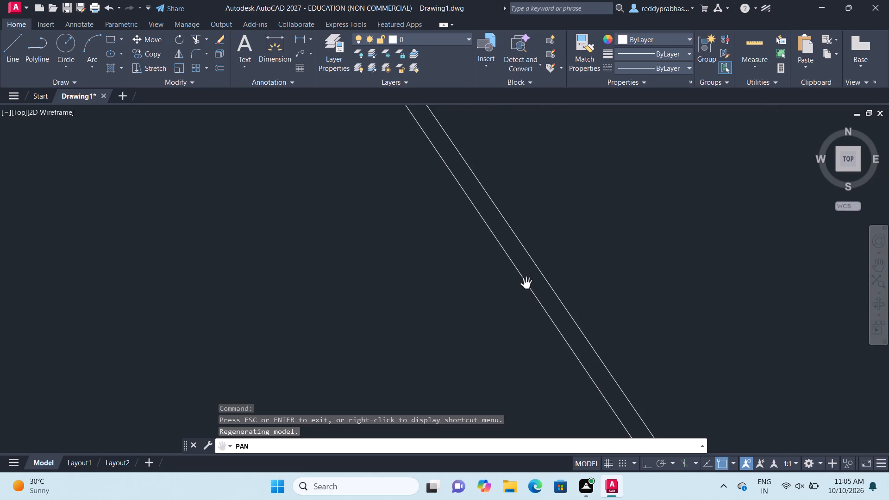
pyautogui.scroll(-1, 526, 287)
# Follow the slanted edge and the R27 arc downward past their convergence, checking how the gap between them develops.
pyautogui.moveTo(526, 329); pyautogui.dragTo(488, 290)
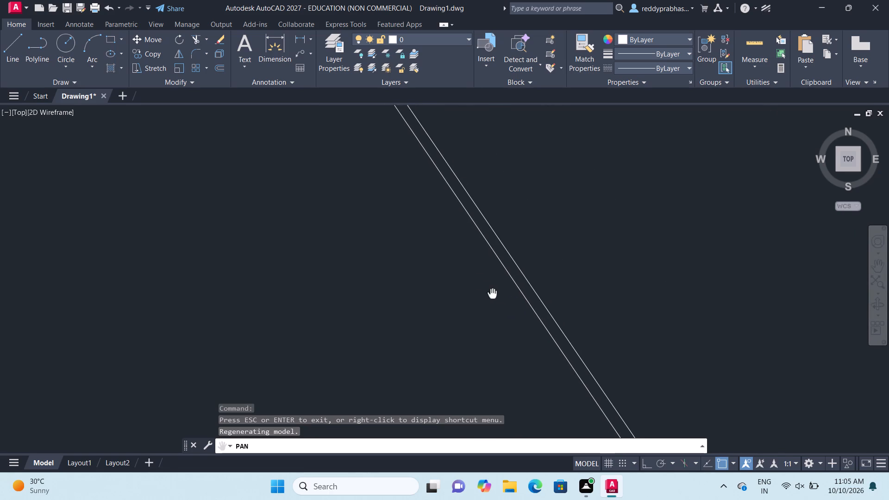
pyautogui.moveTo(488, 290); pyautogui.dragTo(395, 199)
pyautogui.moveTo(507, 294); pyautogui.dragTo(404, 110)
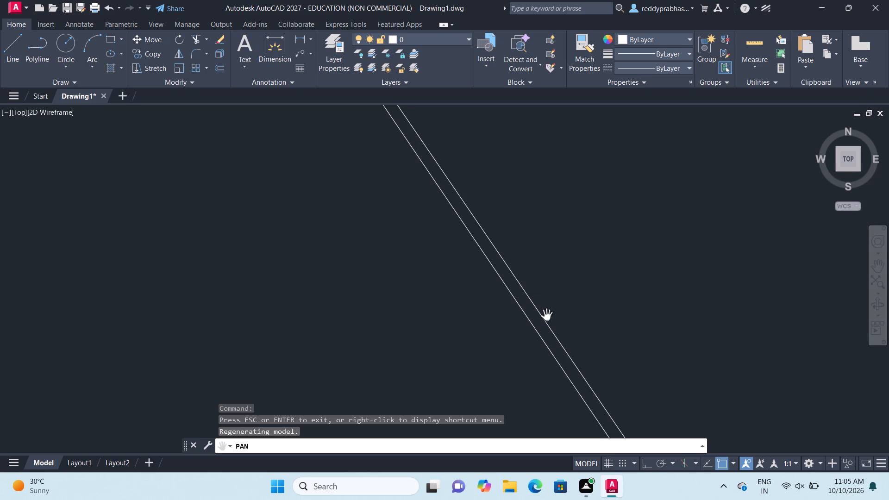
pyautogui.moveTo(549, 318); pyautogui.dragTo(413, 115)
pyautogui.moveTo(682, 406); pyautogui.dragTo(530, 206)
pyautogui.moveTo(660, 377); pyautogui.dragTo(580, 267)
pyautogui.moveTo(577, 258); pyautogui.dragTo(575, 247)
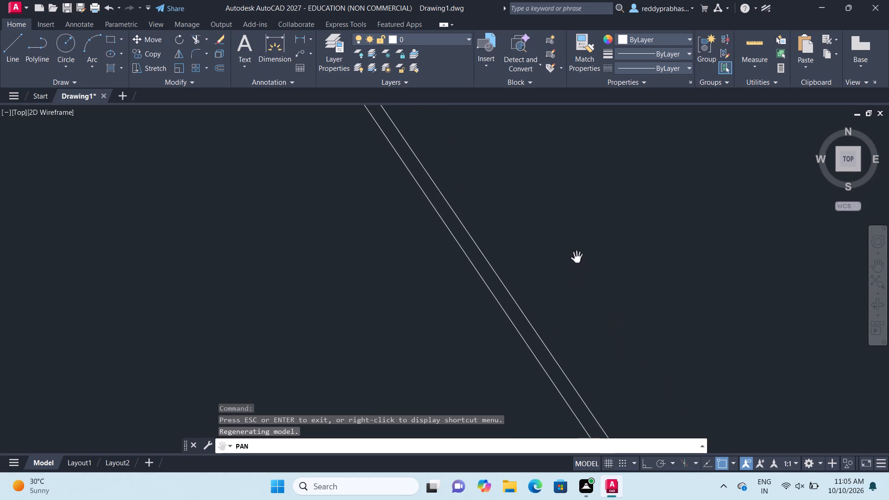
pyautogui.moveTo(575, 247); pyautogui.dragTo(574, 242)
pyautogui.moveTo(723, 431); pyautogui.dragTo(634, 323)
pyautogui.moveTo(626, 310); pyautogui.dragTo(623, 305)
pyautogui.moveTo(619, 295); pyautogui.dragTo(612, 283)
pyautogui.moveTo(770, 431); pyautogui.dragTo(626, 190)
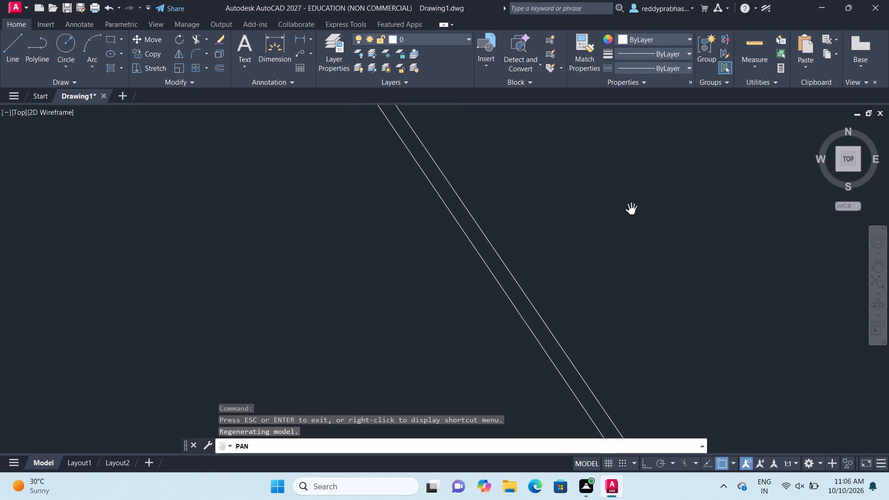
pyautogui.moveTo(684, 357); pyautogui.dragTo(495, 0)
pyautogui.click(494, 0)
pyautogui.moveTo(708, 372); pyautogui.dragTo(565, 165)
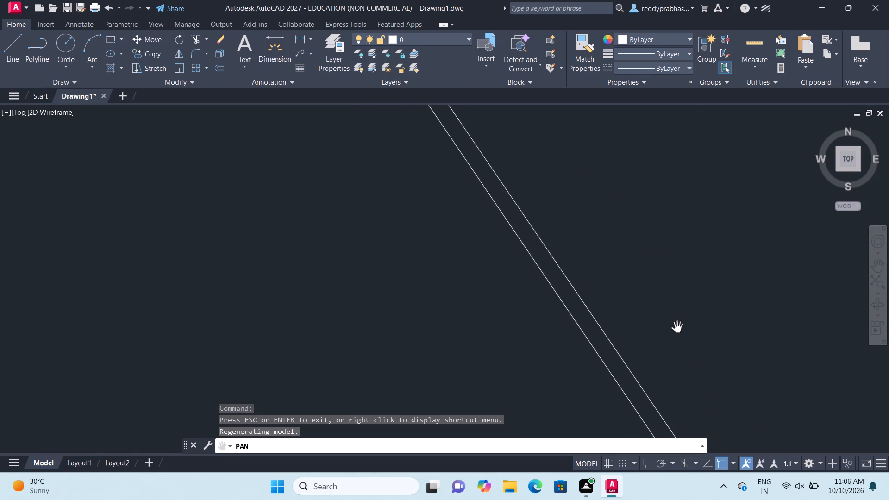
pyautogui.moveTo(730, 402); pyautogui.dragTo(479, 103)
pyautogui.moveTo(748, 416); pyautogui.dragTo(619, 273)
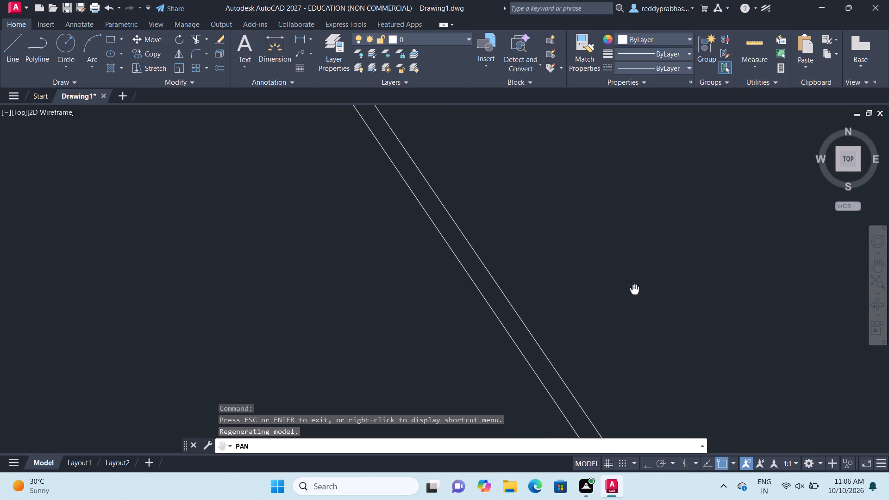
pyautogui.moveTo(619, 273); pyautogui.dragTo(491, 124)
pyautogui.moveTo(872, 482); pyautogui.dragTo(793, 336)
pyautogui.click(793, 336)
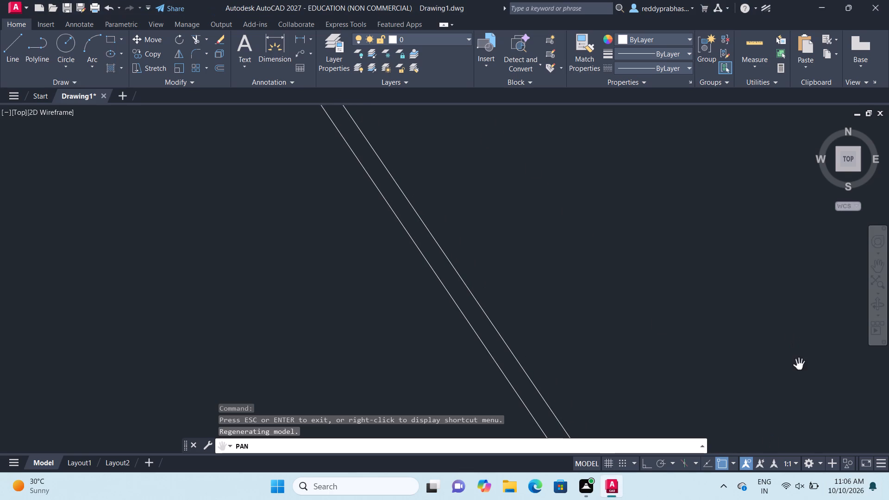
pyautogui.moveTo(785, 389); pyautogui.dragTo(556, 13)
pyautogui.moveTo(619, 301); pyautogui.dragTo(498, 0)
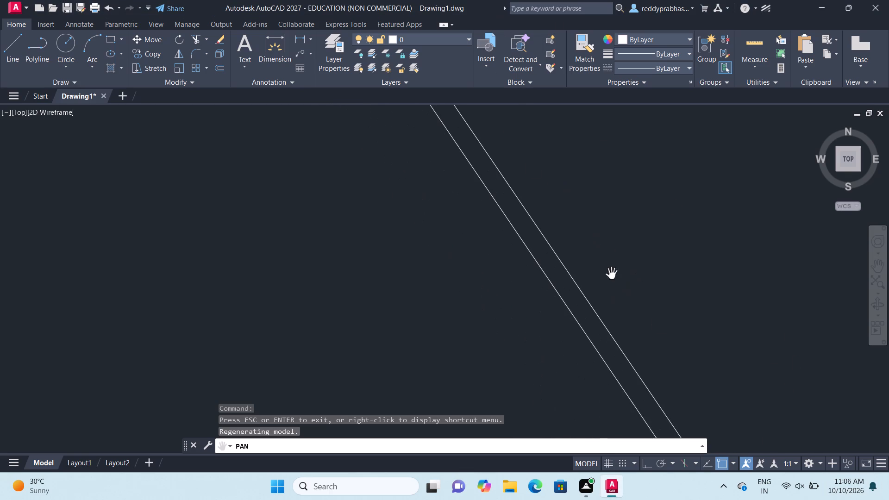
pyautogui.moveTo(618, 290); pyautogui.dragTo(533, 187)
pyautogui.moveTo(632, 318); pyautogui.dragTo(535, 160)
pyautogui.moveTo(680, 439); pyautogui.dragTo(661, 410)
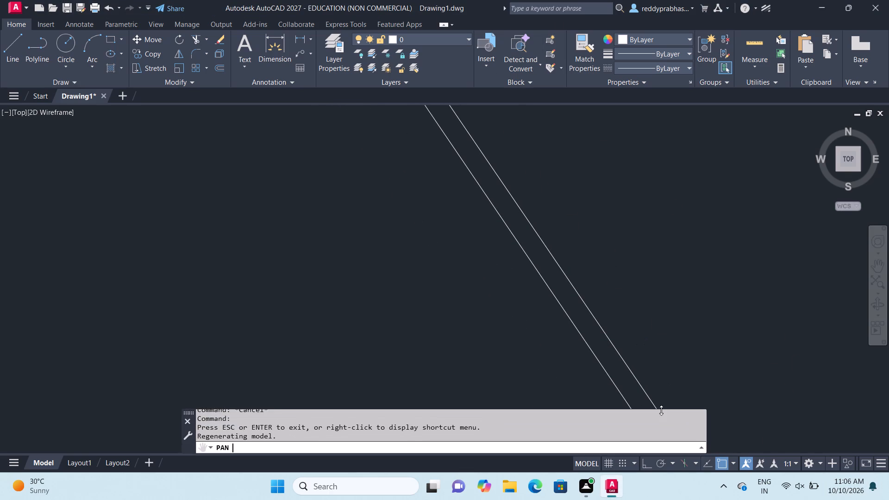
pyautogui.moveTo(661, 410); pyautogui.dragTo(676, 449)
# Trace the two nearly parallel curves farther down to locate the loose end of the one that stops short.
pyautogui.moveTo(681, 393); pyautogui.dragTo(434, 54)
pyautogui.moveTo(678, 372); pyautogui.dragTo(424, 98)
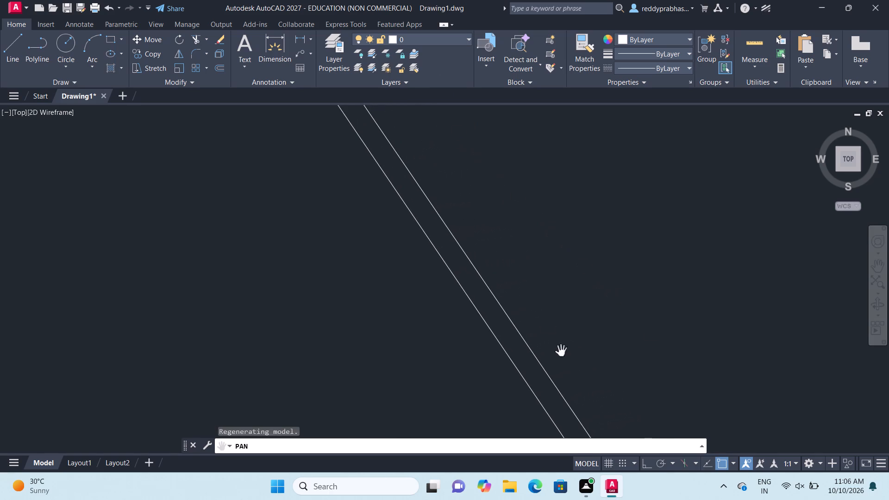
pyautogui.moveTo(599, 400); pyautogui.dragTo(445, 57)
pyautogui.moveTo(497, 425); pyautogui.dragTo(501, 345)
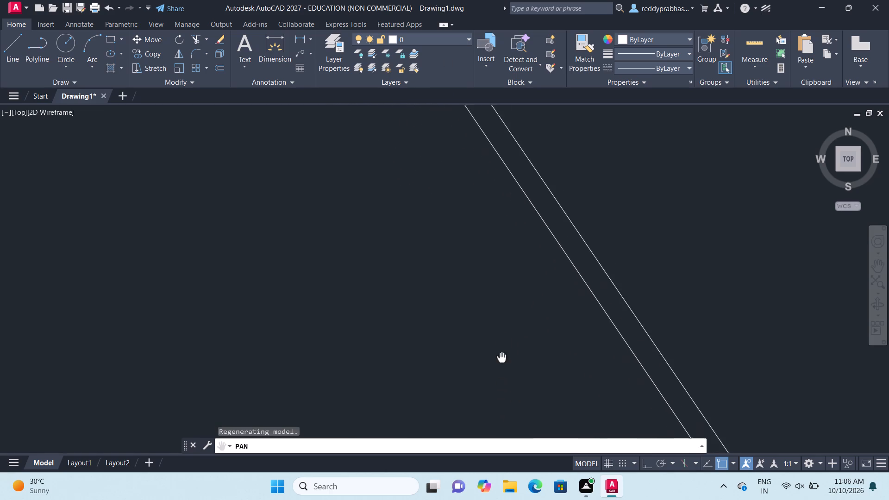
pyautogui.moveTo(501, 345); pyautogui.dragTo(411, 224)
pyautogui.moveTo(626, 351); pyautogui.dragTo(381, 265)
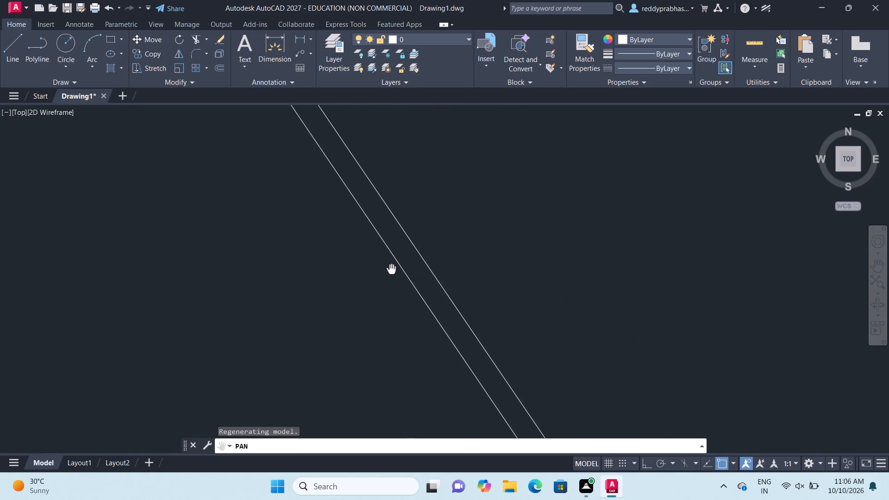
pyautogui.moveTo(381, 265); pyautogui.dragTo(353, 91)
pyautogui.moveTo(581, 366); pyautogui.dragTo(492, 238)
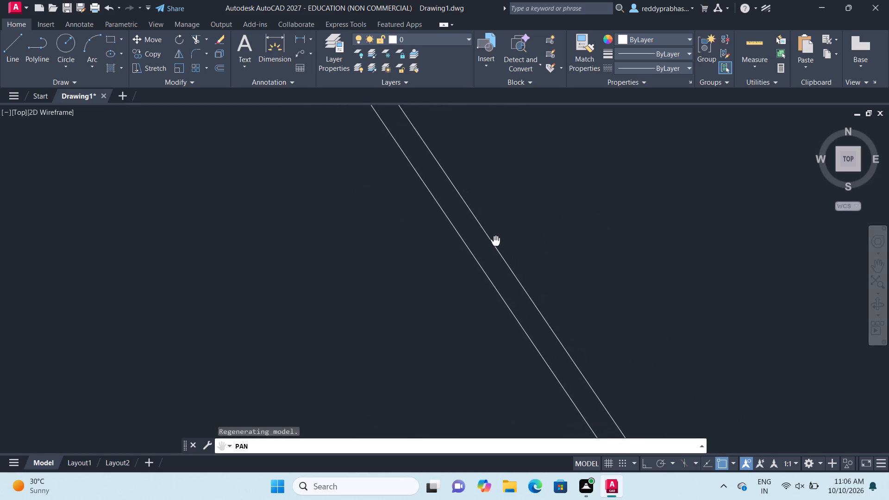
pyautogui.moveTo(492, 238); pyautogui.dragTo(486, 232)
pyautogui.moveTo(686, 332); pyautogui.dragTo(500, 74)
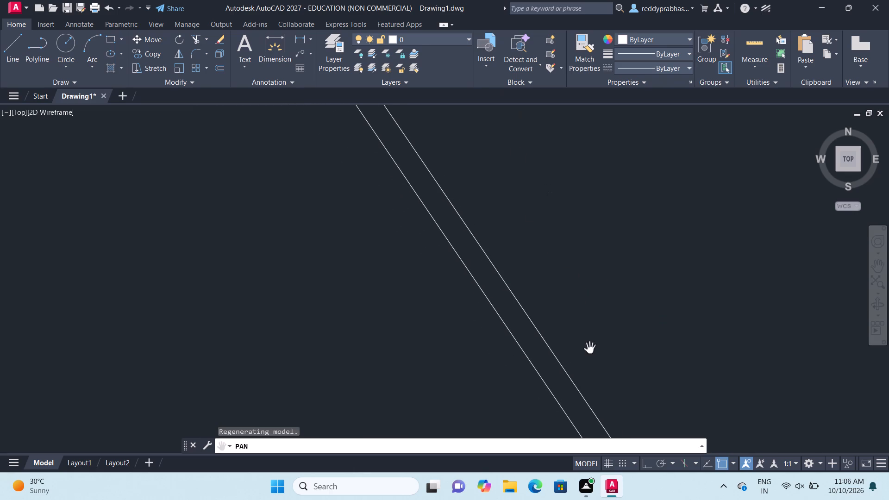
pyautogui.moveTo(590, 349); pyautogui.dragTo(426, 67)
pyautogui.moveTo(470, 379); pyautogui.dragTo(319, 192)
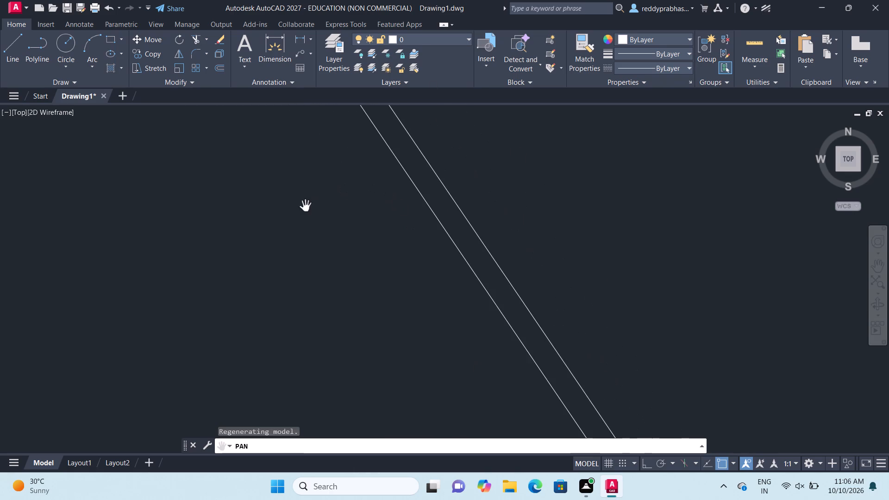
pyautogui.moveTo(611, 316); pyautogui.dragTo(474, 97)
pyautogui.moveTo(587, 353); pyautogui.dragTo(568, 331)
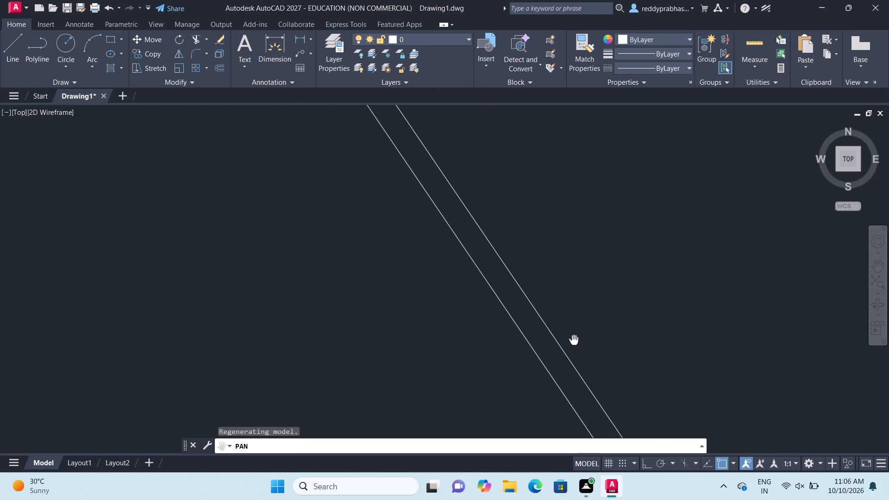
pyautogui.moveTo(568, 331); pyautogui.dragTo(442, 139)
pyautogui.moveTo(591, 353); pyautogui.dragTo(459, 119)
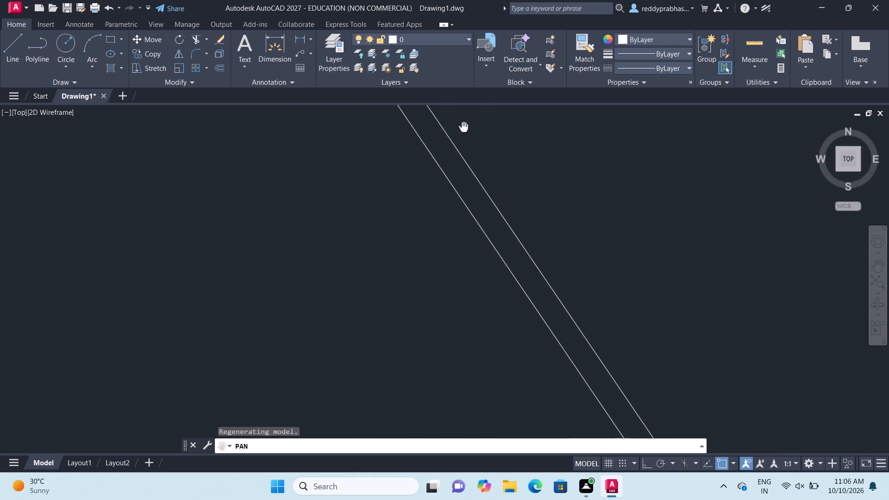
pyautogui.moveTo(459, 119); pyautogui.dragTo(440, 96)
pyautogui.moveTo(666, 492); pyautogui.dragTo(646, 458)
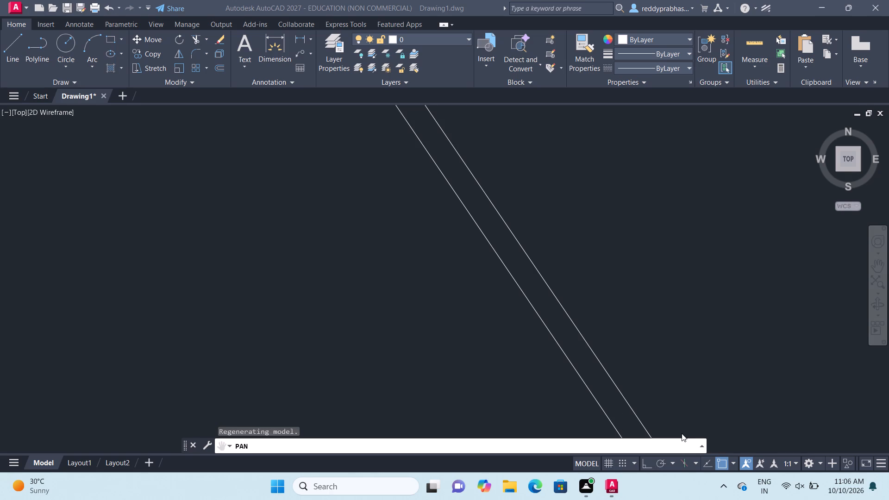
pyautogui.moveTo(683, 422); pyautogui.dragTo(628, 344)
pyautogui.moveTo(657, 355); pyautogui.dragTo(504, 211)
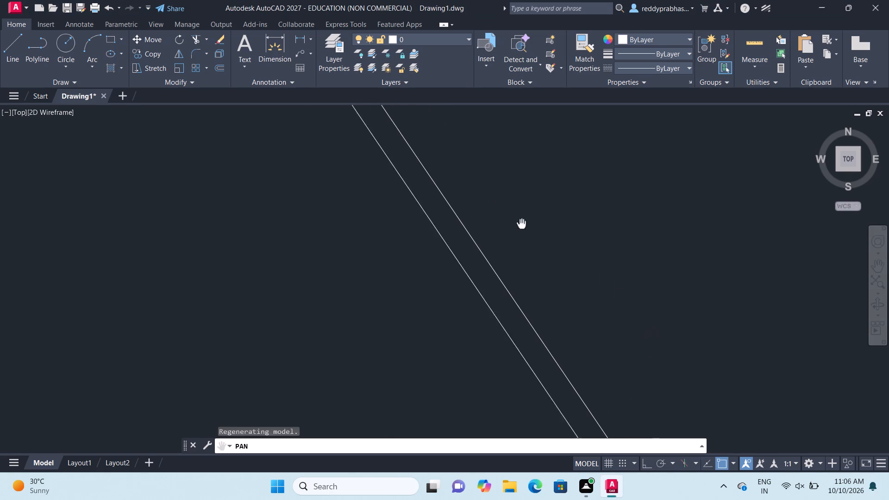
pyautogui.moveTo(504, 211); pyautogui.dragTo(326, 3)
pyautogui.moveTo(384, 326); pyautogui.dragTo(391, 113)
pyautogui.moveTo(520, 386); pyautogui.dragTo(356, 219)
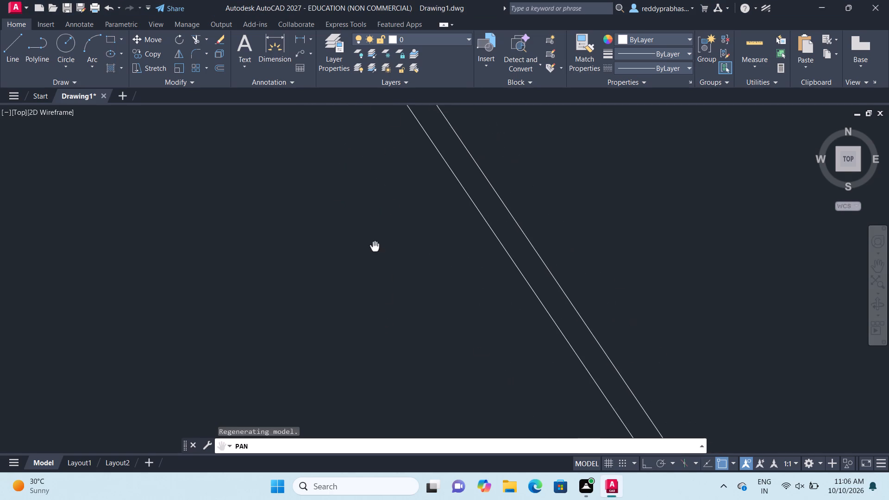
pyautogui.moveTo(356, 219); pyautogui.dragTo(343, 198)
pyautogui.moveTo(339, 193); pyautogui.dragTo(337, 188)
pyautogui.moveTo(423, 344); pyautogui.dragTo(374, 277)
pyautogui.scroll(-2, 370, 279)
pyautogui.scroll(1, 370, 279)
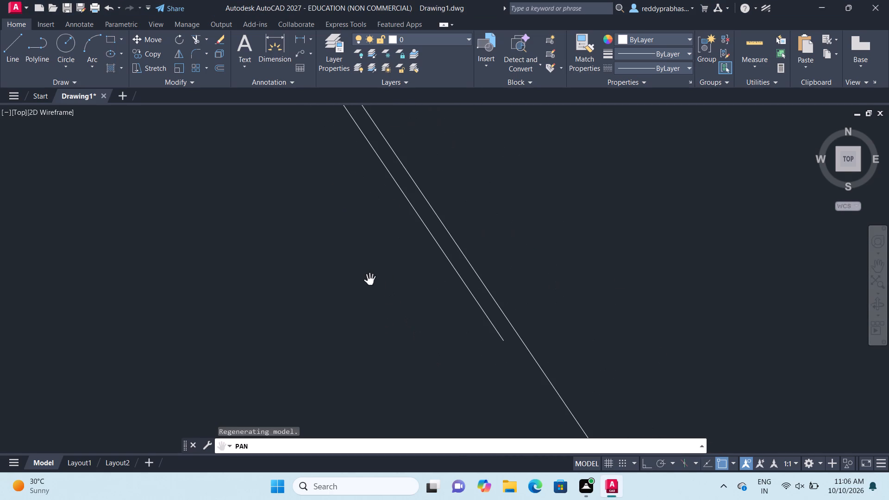
pyautogui.press('Escape')
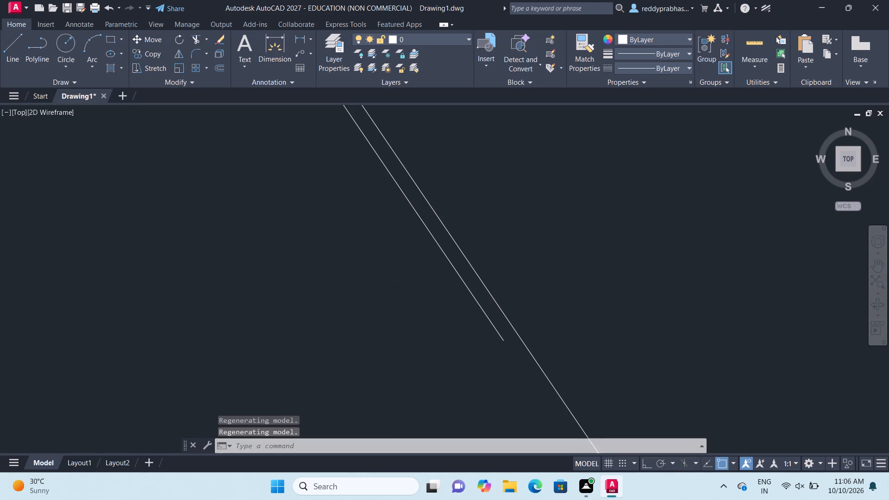
# Trim off the loose end that overruns the junction of the slanted edge and the R27 arc.
pyautogui.write('tr')
pyautogui.click(433, 333)
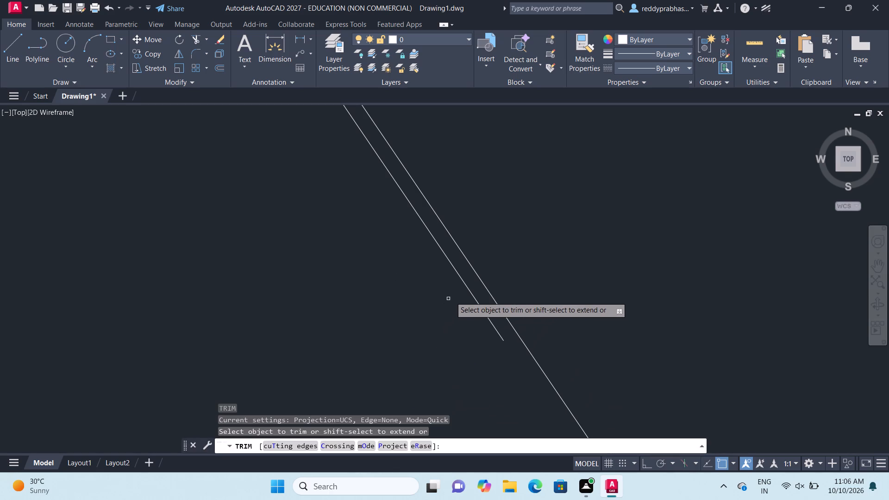
pyautogui.click(459, 277)
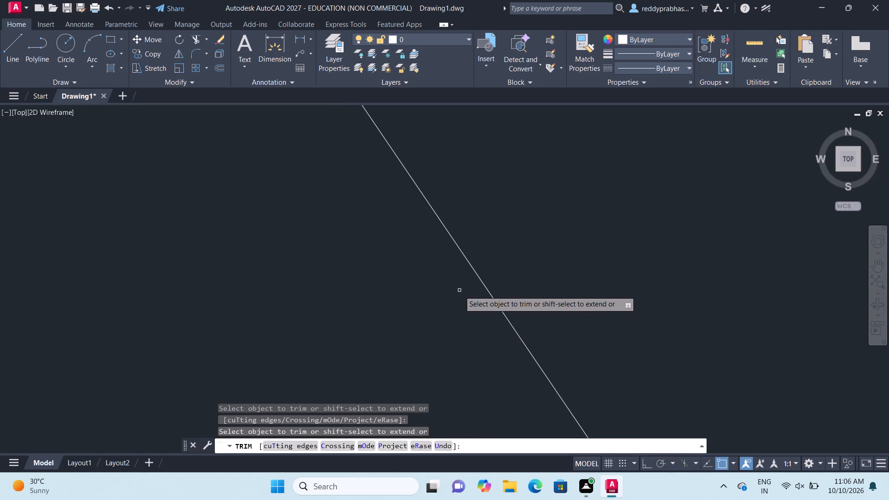
pyautogui.scroll(-17, 457, 293)
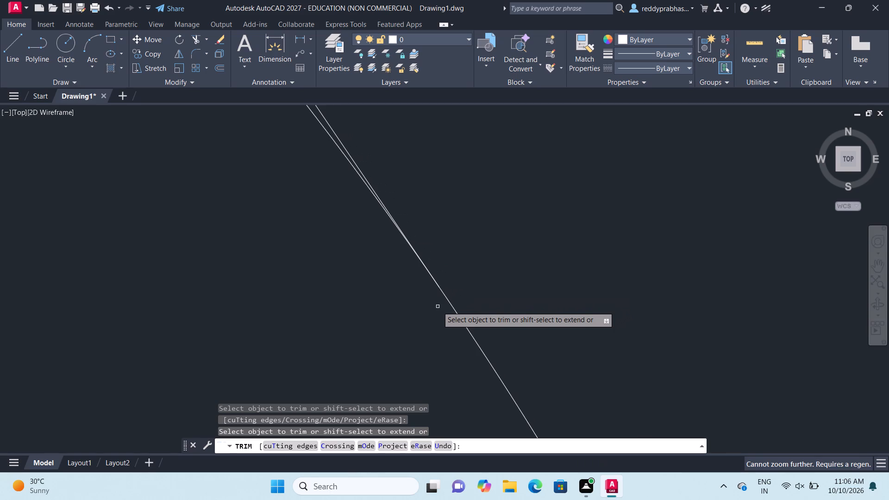
pyautogui.scroll(3, 411, 273)
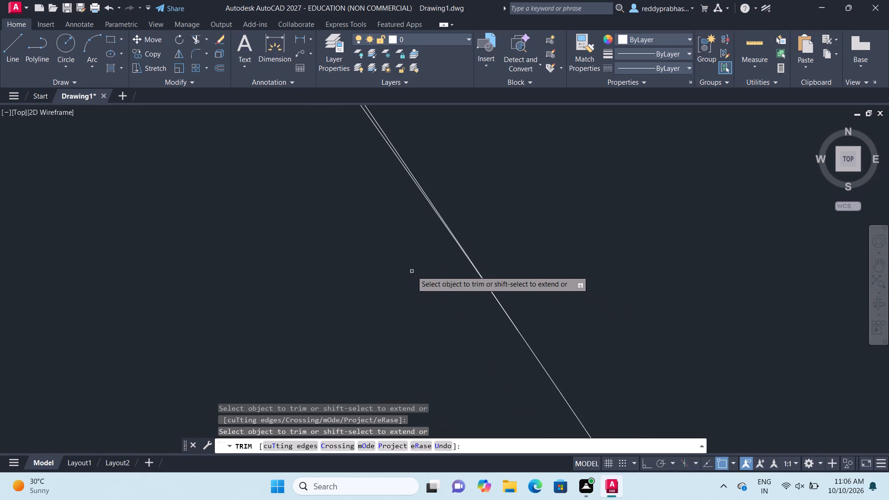
pyautogui.press('Escape')
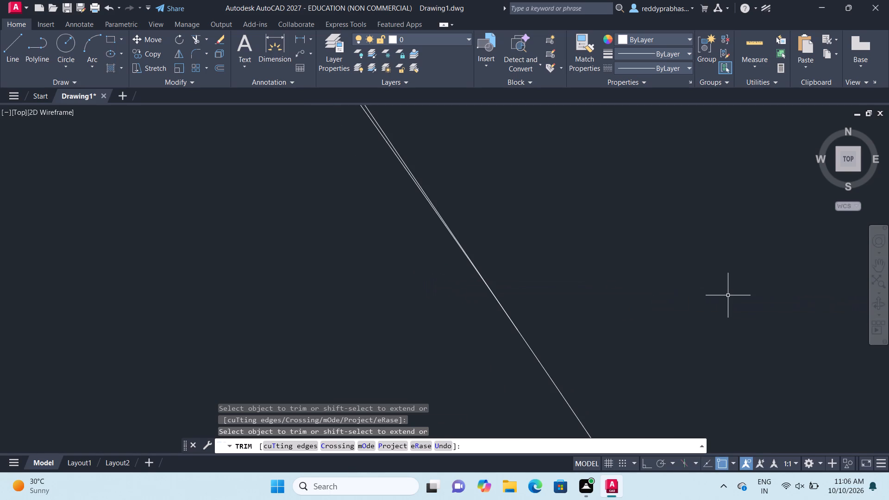
pyautogui.press('Escape')
pyautogui.press('Escape')
pyautogui.press('Escape')
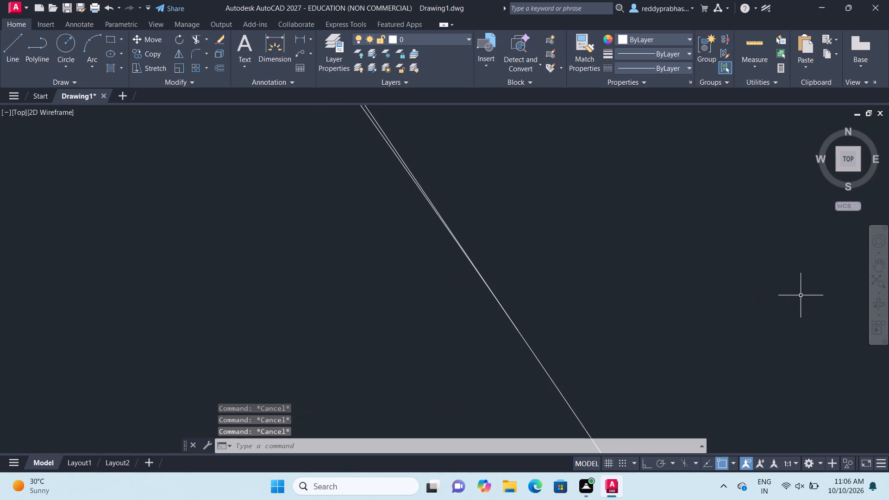
# Follow the slanted edge and the R27 arc downward from their apparent junction, checking whether the two curves really meet.
pyautogui.click(877, 265)
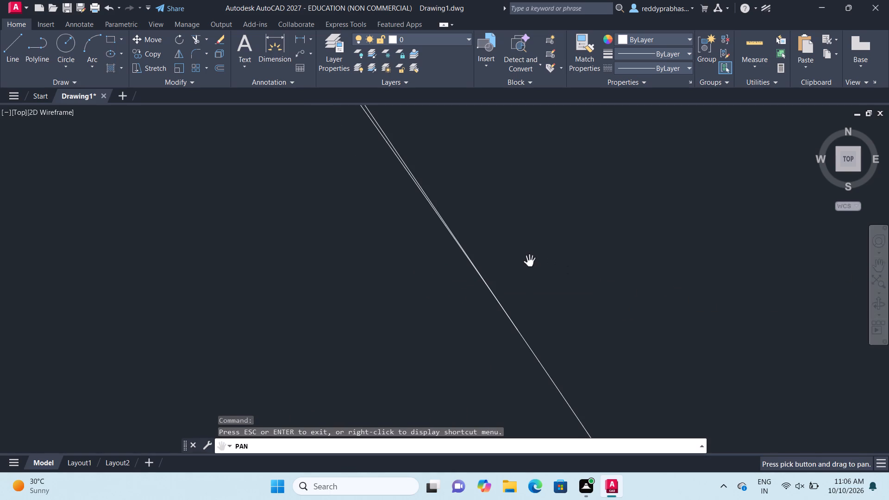
pyautogui.moveTo(535, 276); pyautogui.dragTo(541, 287)
pyautogui.keyDown('ctrl'); pyautogui.scroll(4, 539, 295); pyautogui.keyUp('ctrl')
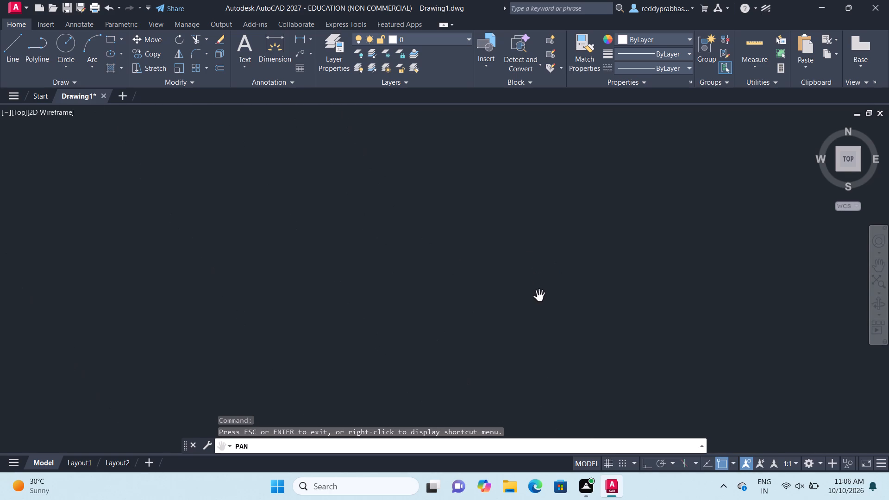
pyautogui.keyDown('ctrl'); pyautogui.scroll(3, 539, 295); pyautogui.keyUp('ctrl')
pyautogui.moveTo(274, 306); pyautogui.dragTo(577, 244)
pyautogui.moveTo(413, 286); pyautogui.dragTo(573, 228)
pyautogui.moveTo(294, 324); pyautogui.dragTo(510, 271)
pyautogui.moveTo(368, 298); pyautogui.dragTo(495, 221)
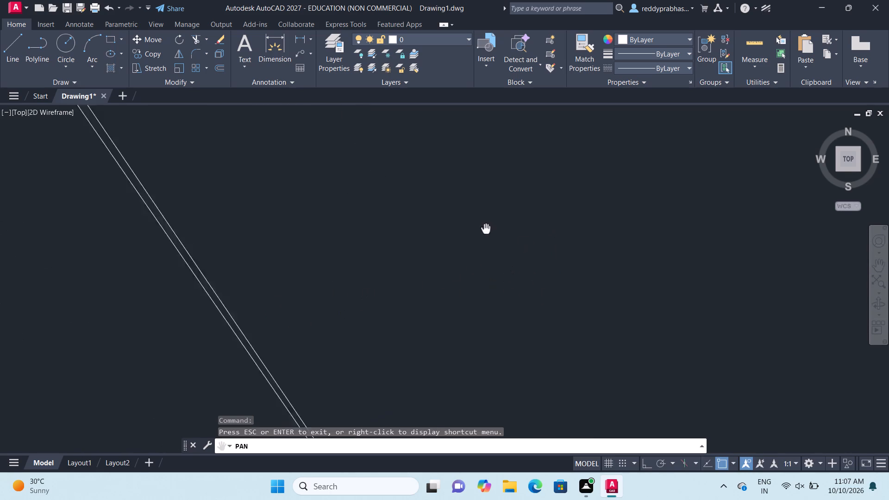
pyautogui.moveTo(495, 221); pyautogui.dragTo(500, 213)
pyautogui.moveTo(512, 326); pyautogui.dragTo(467, 120)
pyautogui.moveTo(552, 373); pyautogui.dragTo(539, 347)
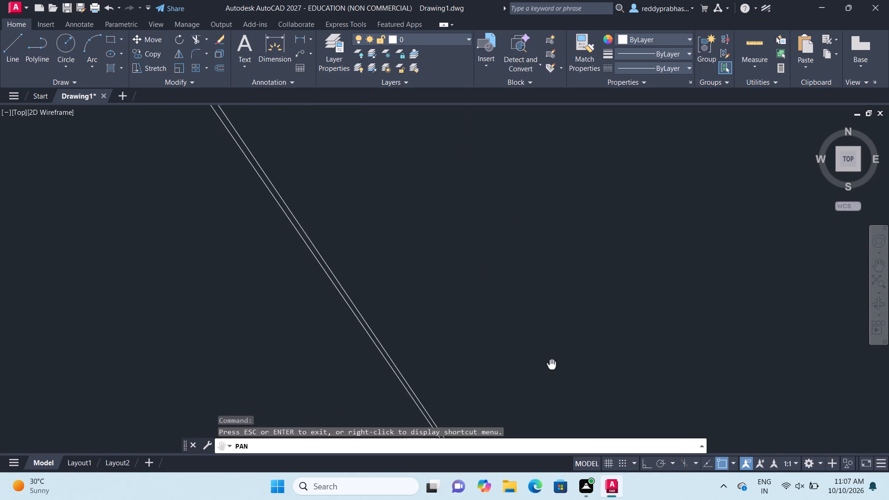
pyautogui.moveTo(539, 347); pyautogui.dragTo(425, 116)
pyautogui.moveTo(470, 338); pyautogui.dragTo(410, 172)
pyautogui.moveTo(544, 354); pyautogui.dragTo(528, 298)
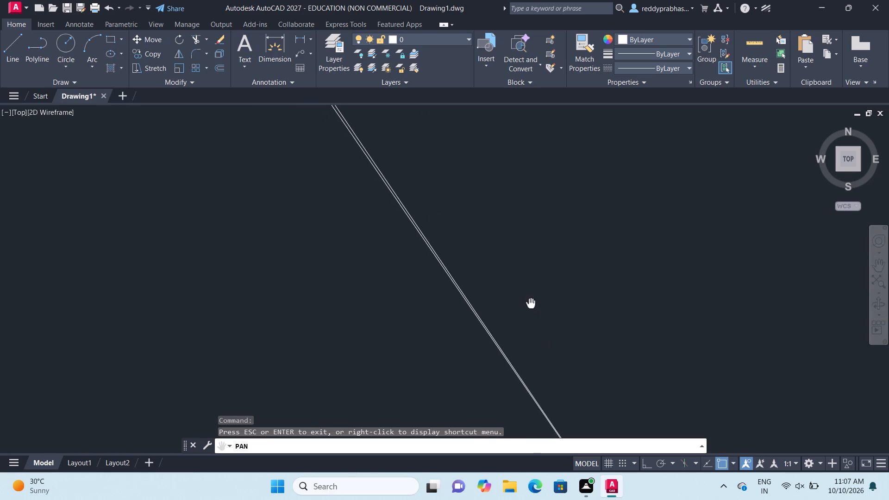
pyautogui.moveTo(528, 298); pyautogui.dragTo(456, 230)
pyautogui.keyDown('ctrl'); pyautogui.scroll(2, 456, 230); pyautogui.keyUp('ctrl')
pyautogui.moveTo(382, 310); pyautogui.dragTo(392, 216)
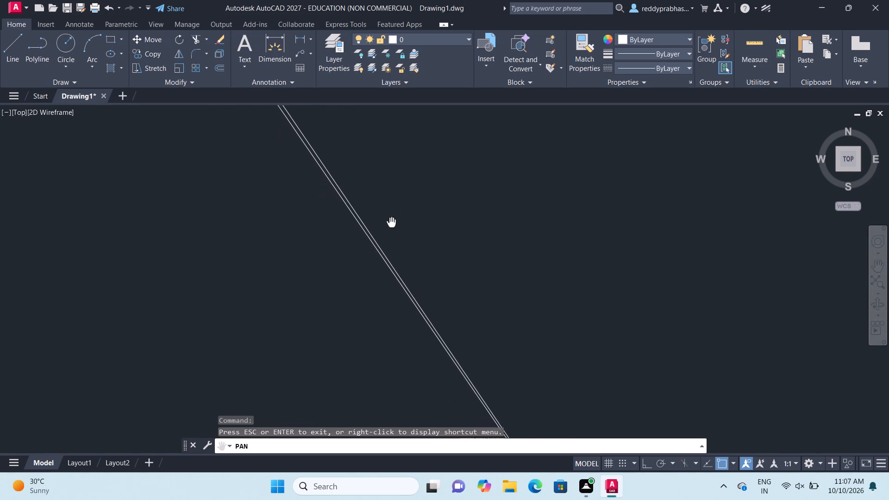
pyautogui.moveTo(392, 216); pyautogui.dragTo(369, 193)
pyautogui.moveTo(382, 269); pyautogui.dragTo(347, 194)
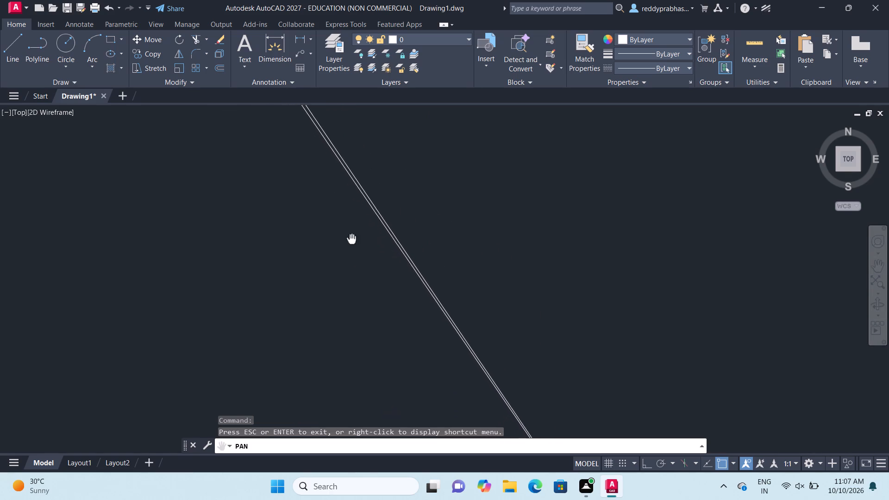
pyautogui.moveTo(363, 344); pyautogui.dragTo(339, 239)
# Examine the narrow gap between the slanted edge and the R27 arc at higher magnification while following both curves farther down.
pyautogui.keyDown('ctrl'); pyautogui.scroll(3, 354, 309); pyautogui.keyUp('ctrl')
pyautogui.moveTo(637, 344); pyautogui.dragTo(535, 339)
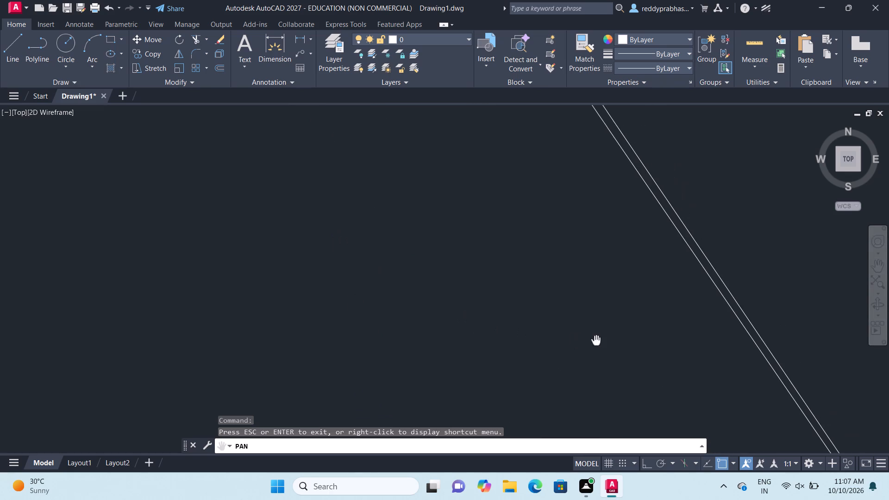
pyautogui.moveTo(535, 339); pyautogui.dragTo(289, 161)
pyautogui.moveTo(562, 384); pyautogui.dragTo(376, 202)
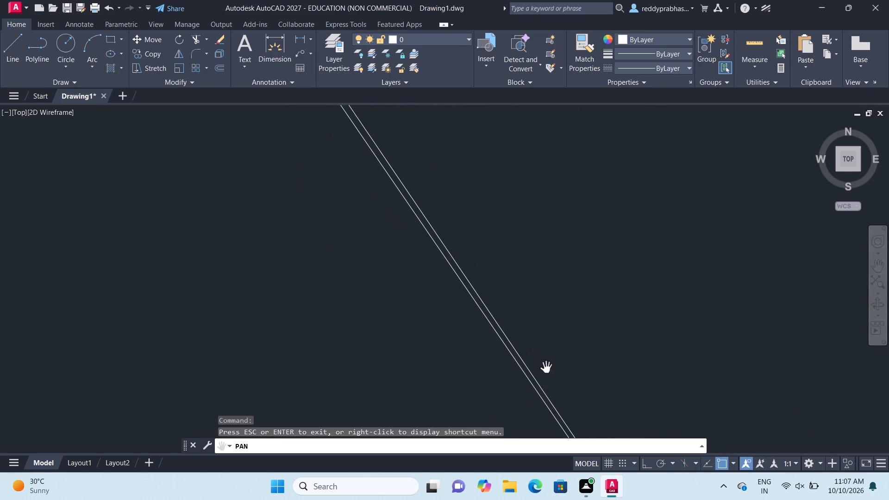
pyautogui.moveTo(551, 379); pyautogui.dragTo(497, 229)
pyautogui.moveTo(632, 381); pyautogui.dragTo(559, 265)
pyautogui.moveTo(643, 385); pyautogui.dragTo(551, 276)
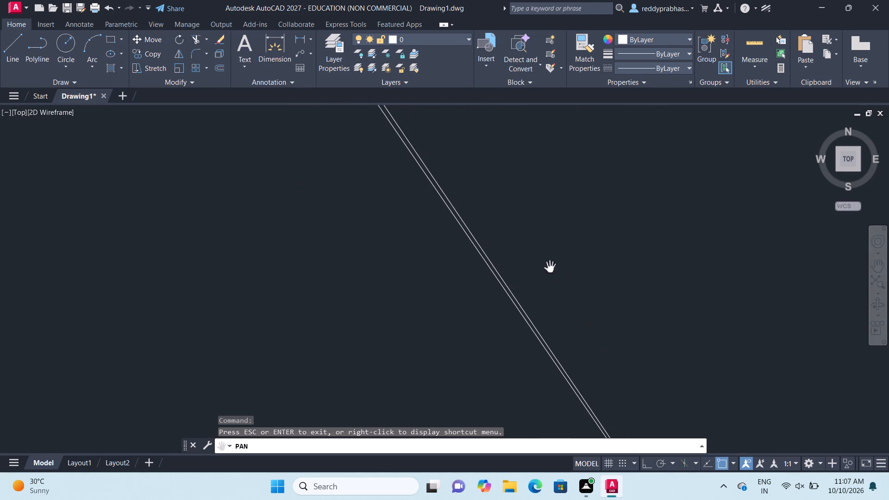
pyautogui.moveTo(715, 416); pyautogui.dragTo(612, 289)
pyautogui.moveTo(701, 366); pyautogui.dragTo(576, 199)
pyautogui.moveTo(654, 316); pyautogui.dragTo(619, 267)
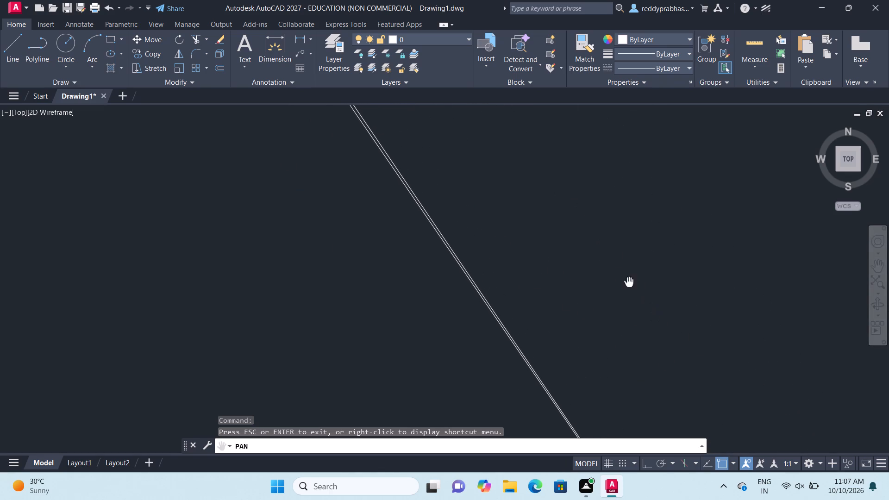
pyautogui.moveTo(619, 267); pyautogui.dragTo(608, 246)
pyautogui.keyDown('ctrl'); pyautogui.scroll(2, 608, 259); pyautogui.keyUp('ctrl')
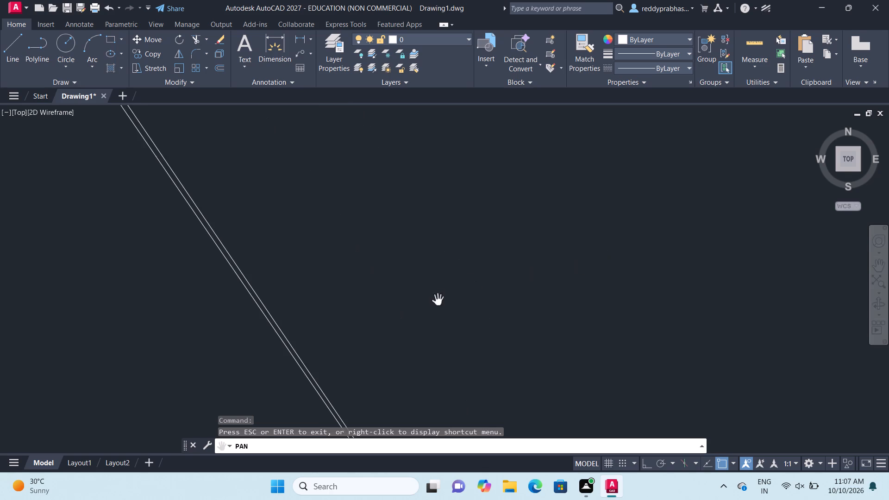
pyautogui.moveTo(438, 301); pyautogui.dragTo(445, 106)
pyautogui.moveTo(532, 342); pyautogui.dragTo(515, 223)
pyautogui.moveTo(551, 355); pyautogui.dragTo(539, 266)
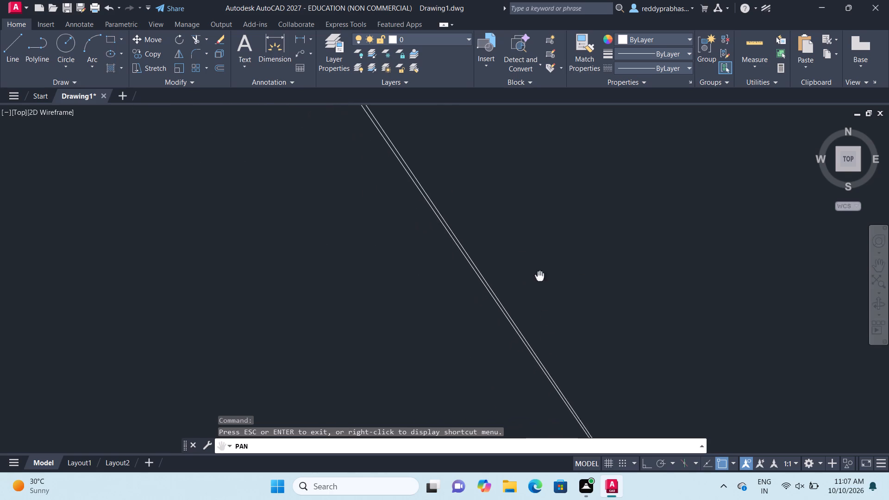
pyautogui.moveTo(539, 266); pyautogui.dragTo(521, 207)
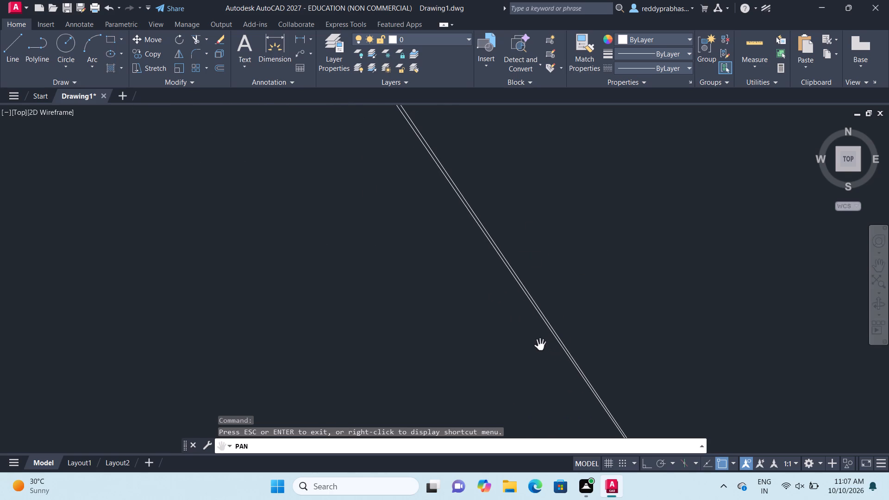
# Trace the two nearly parallel curves down their length at still higher magnification, looking for where one of them ends.
pyautogui.keyDown('ctrl'); pyautogui.scroll(5, 513, 342); pyautogui.keyUp('ctrl')
pyautogui.moveTo(716, 309); pyautogui.dragTo(276, 175)
pyautogui.moveTo(471, 313); pyautogui.dragTo(348, 171)
pyautogui.moveTo(553, 372); pyautogui.dragTo(407, 223)
pyautogui.moveTo(398, 209); pyautogui.dragTo(396, 203)
pyautogui.moveTo(529, 318); pyautogui.dragTo(327, 93)
pyautogui.moveTo(316, 79); pyautogui.dragTo(279, 39)
pyautogui.moveTo(607, 419); pyautogui.dragTo(597, 403)
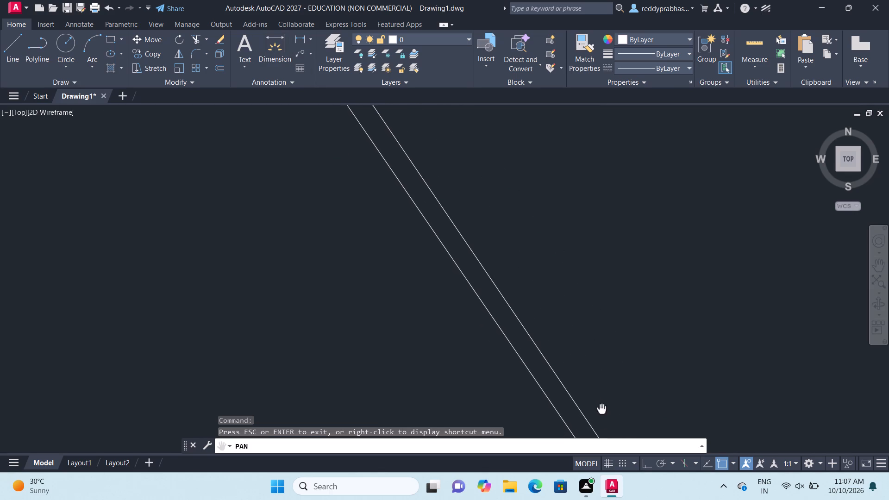
pyautogui.moveTo(597, 403); pyautogui.dragTo(326, 74)
pyautogui.moveTo(567, 369); pyautogui.dragTo(501, 228)
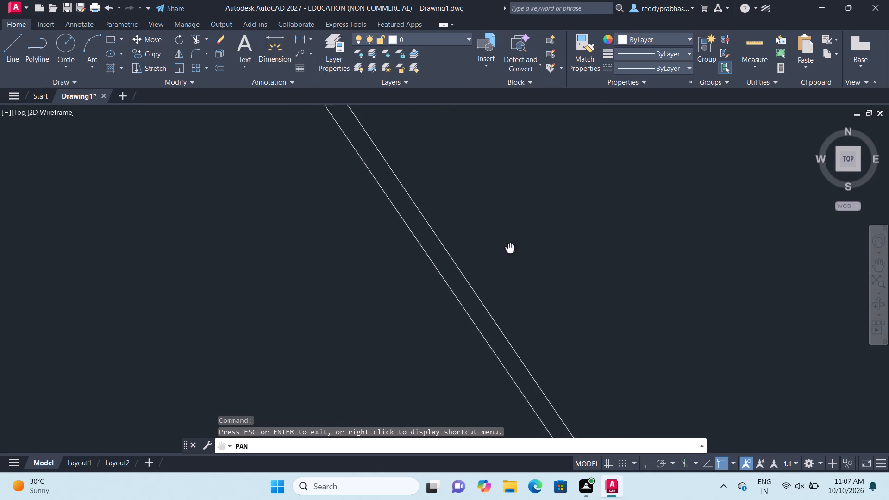
pyautogui.moveTo(501, 228); pyautogui.dragTo(439, 121)
pyautogui.moveTo(644, 421); pyautogui.dragTo(443, 194)
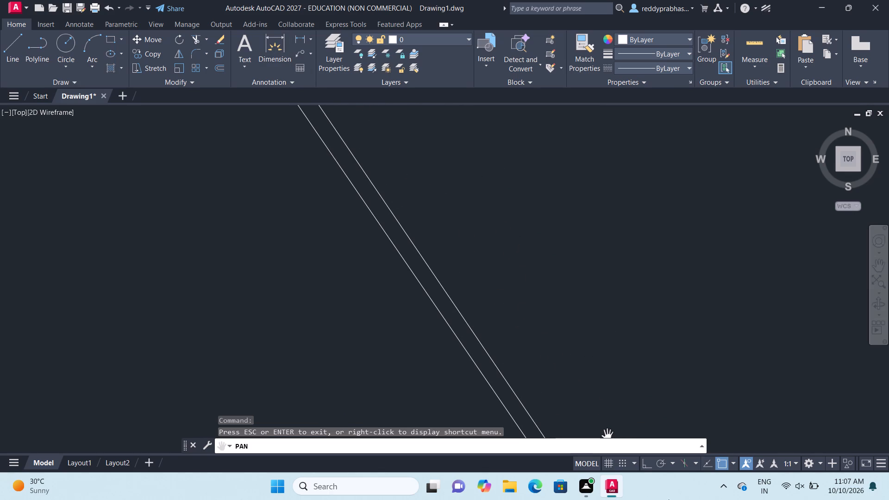
pyautogui.moveTo(649, 426); pyautogui.dragTo(406, 149)
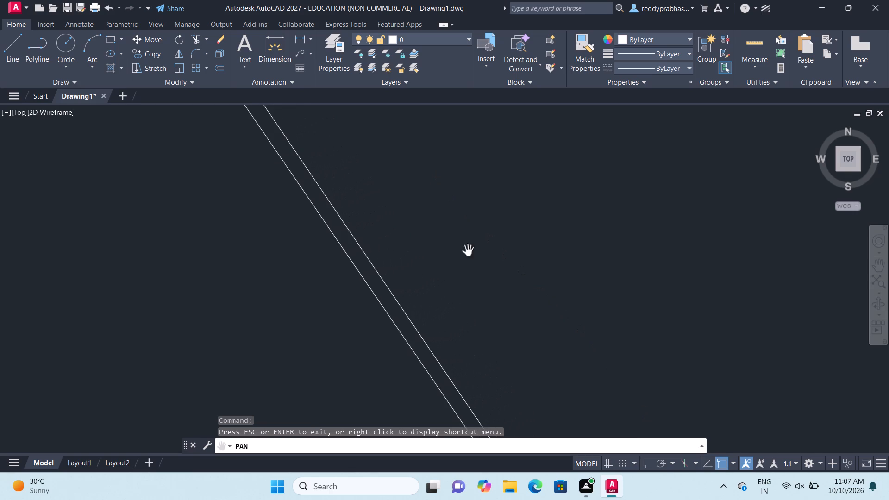
pyautogui.moveTo(646, 411); pyautogui.dragTo(404, 170)
pyautogui.moveTo(545, 345); pyautogui.dragTo(546, 343)
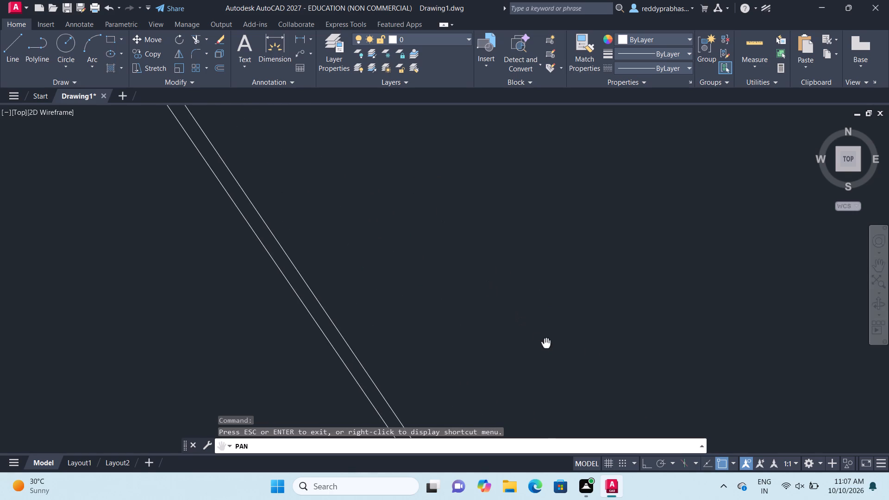
pyautogui.moveTo(546, 343); pyautogui.dragTo(422, 138)
pyautogui.moveTo(552, 366); pyautogui.dragTo(390, 169)
pyautogui.moveTo(560, 383); pyautogui.dragTo(476, 262)
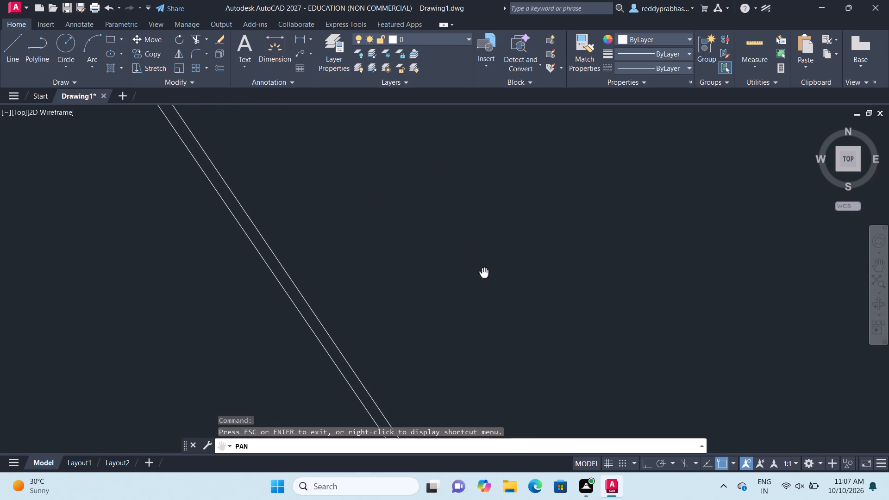
pyautogui.moveTo(476, 262); pyautogui.dragTo(441, 237)
pyautogui.moveTo(535, 425); pyautogui.dragTo(413, 165)
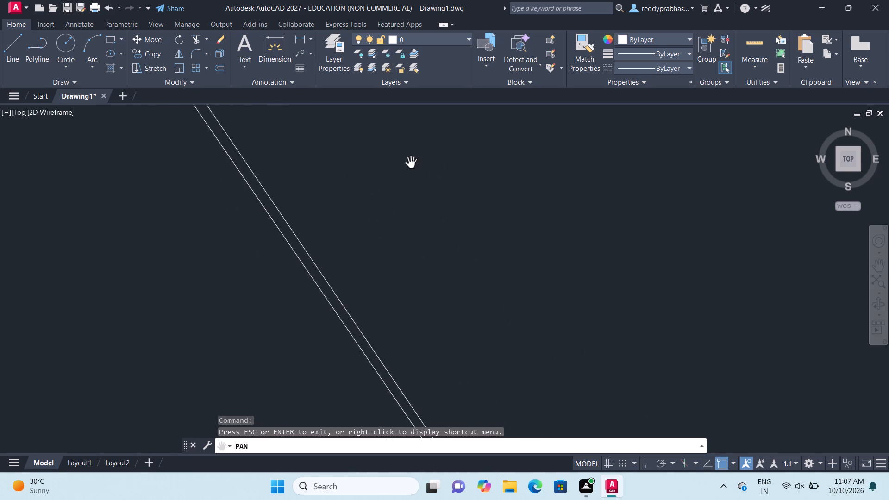
pyautogui.moveTo(557, 353); pyautogui.dragTo(443, 219)
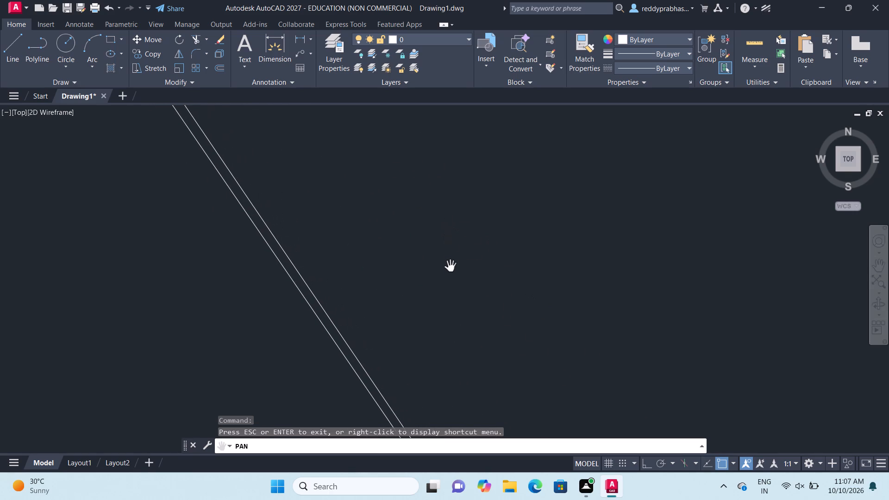
pyautogui.moveTo(453, 272); pyautogui.dragTo(296, 0)
pyautogui.moveTo(539, 384); pyautogui.dragTo(376, 202)
pyautogui.moveTo(356, 169); pyautogui.dragTo(338, 140)
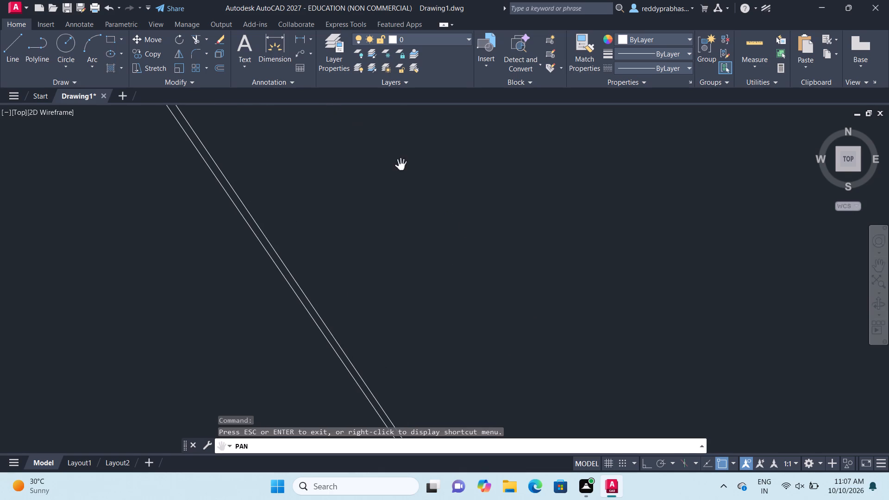
pyautogui.moveTo(513, 301); pyautogui.dragTo(512, 294)
pyautogui.moveTo(508, 287); pyautogui.dragTo(459, 205)
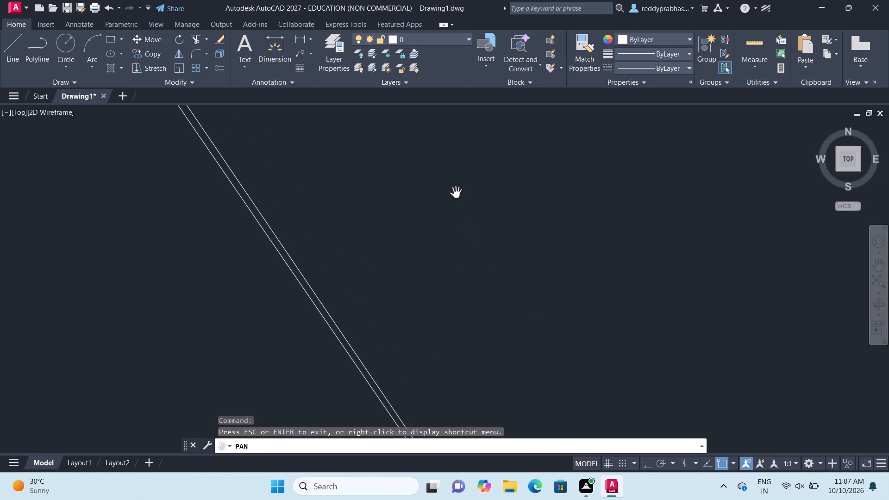
# Locate the point farther down where the shorter of the two nearly parallel curves stops.
pyautogui.keyDown('ctrl'); pyautogui.scroll(-2, 428, 179); pyautogui.keyUp('ctrl')
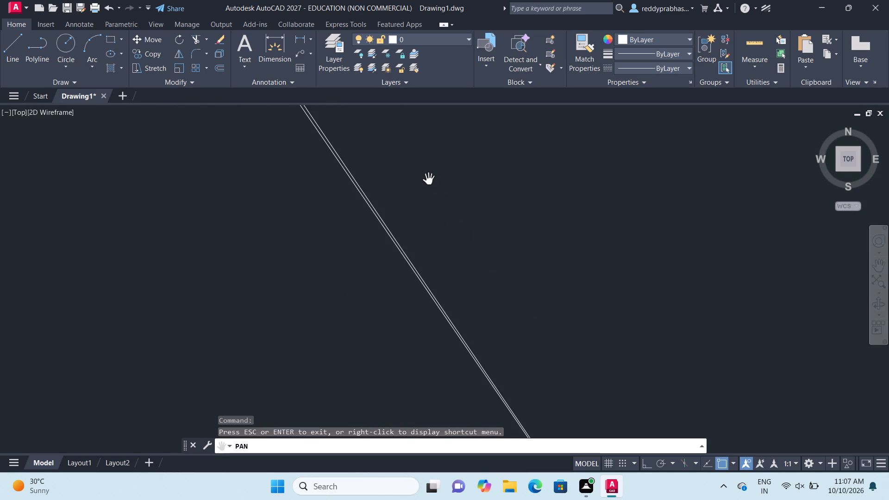
pyautogui.moveTo(458, 293); pyautogui.dragTo(402, 175)
pyautogui.moveTo(485, 266); pyautogui.dragTo(466, 234)
pyautogui.click(464, 232)
pyautogui.moveTo(451, 220); pyautogui.dragTo(427, 193)
pyautogui.moveTo(447, 218); pyautogui.dragTo(431, 200, button='right')
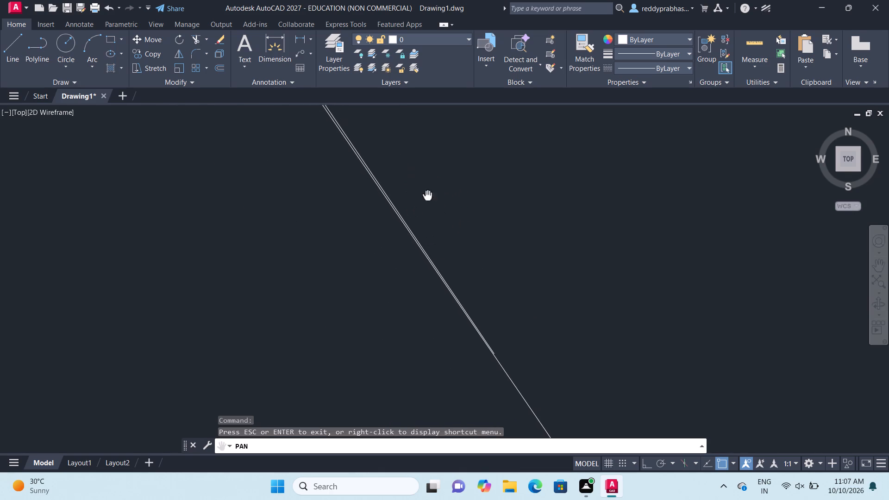
pyautogui.moveTo(517, 325); pyautogui.dragTo(487, 260)
pyautogui.moveTo(486, 257); pyautogui.dragTo(481, 251)
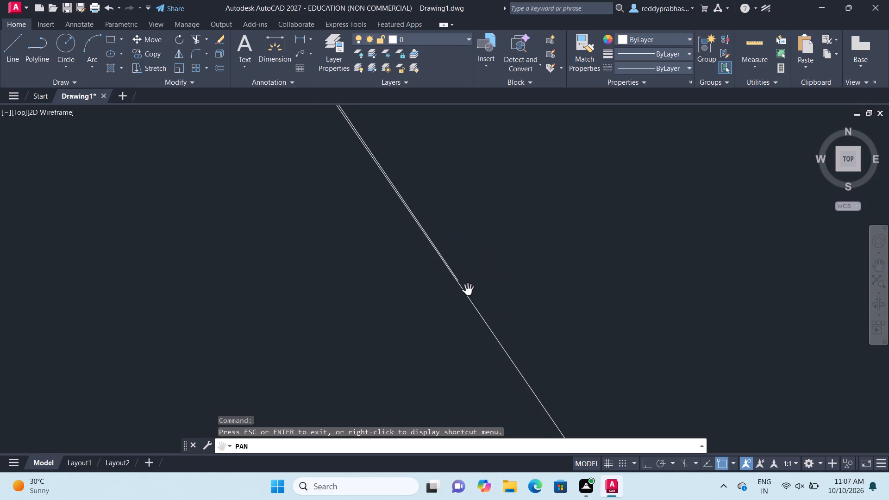
# Examine the end of the shorter curve and its gap to the neighbouring curve at increasingly higher magnification.
pyautogui.keyDown('ctrl'); pyautogui.scroll(3, 469, 290); pyautogui.keyUp('ctrl')
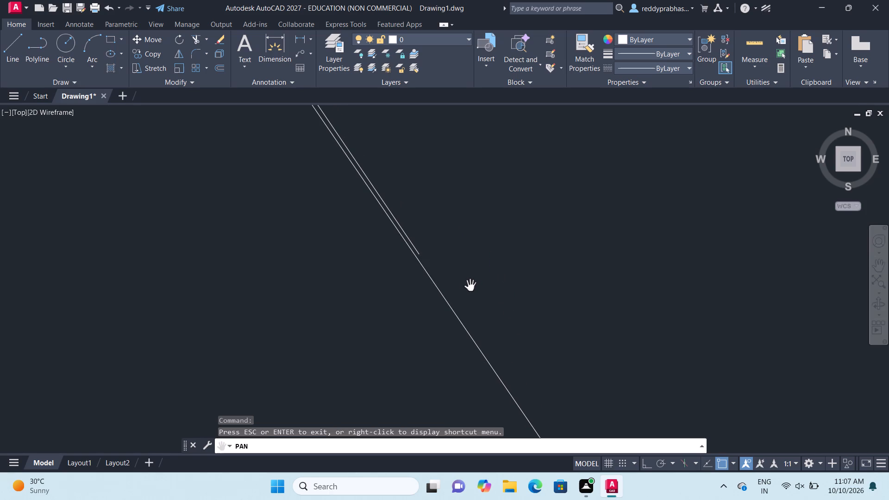
pyautogui.keyDown('ctrl'); pyautogui.scroll(1, 471, 281); pyautogui.keyUp('ctrl')
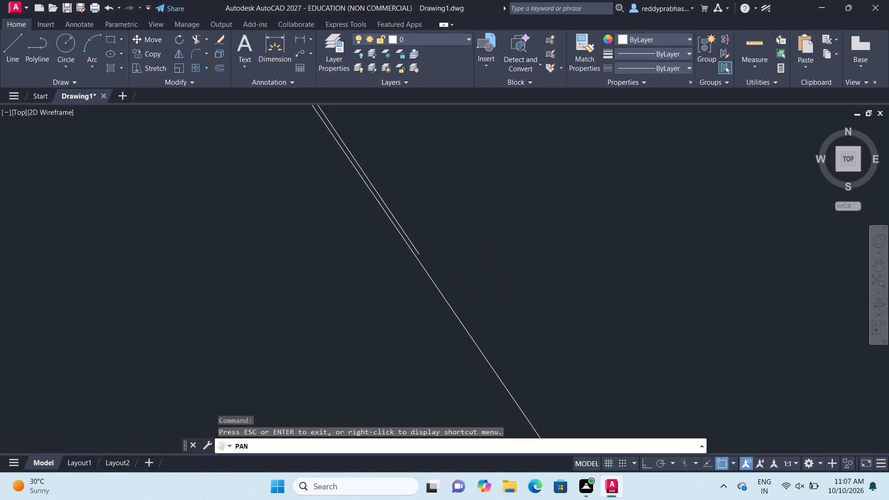
pyautogui.keyDown('ctrl'); pyautogui.scroll(2, 471, 281); pyautogui.keyUp('ctrl')
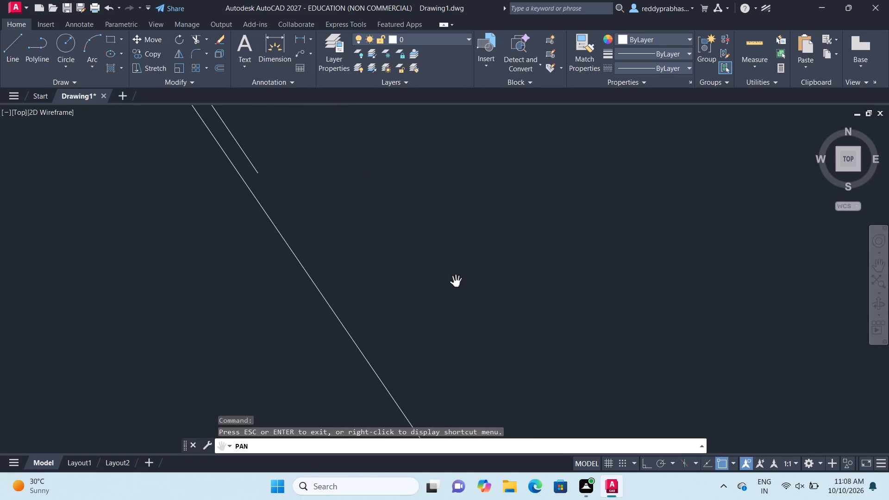
pyautogui.moveTo(449, 282); pyautogui.dragTo(566, 287)
pyautogui.moveTo(491, 277); pyautogui.dragTo(530, 327)
pyautogui.moveTo(476, 272); pyautogui.dragTo(506, 320)
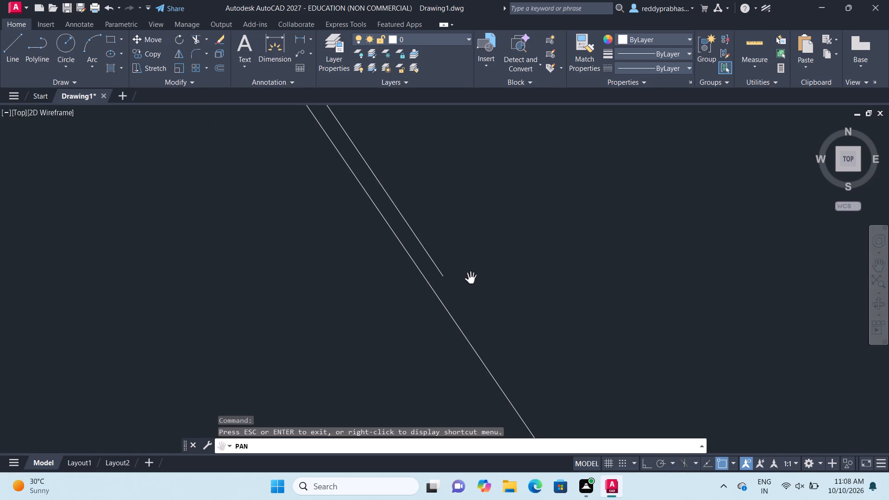
pyautogui.moveTo(471, 279); pyautogui.dragTo(487, 306)
pyautogui.keyDown('ctrl'); pyautogui.scroll(3, 485, 303); pyautogui.keyUp('ctrl')
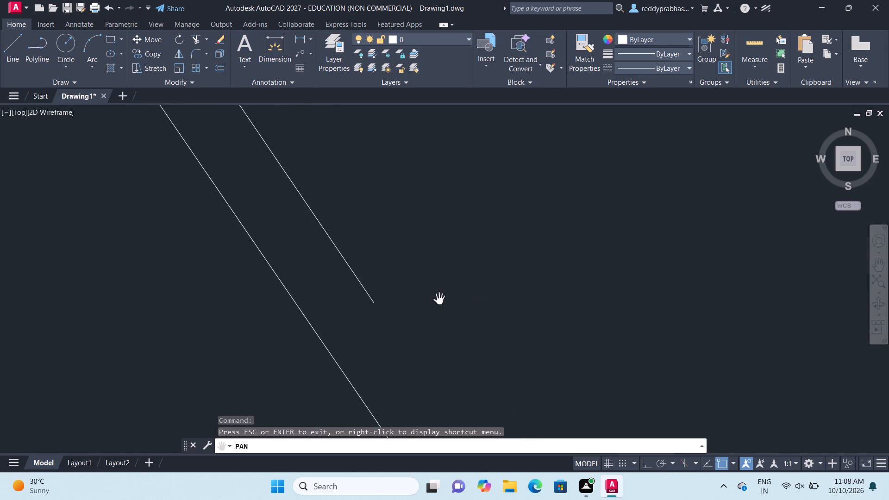
pyautogui.moveTo(433, 300); pyautogui.dragTo(522, 255)
pyautogui.moveTo(485, 294); pyautogui.dragTo(505, 283)
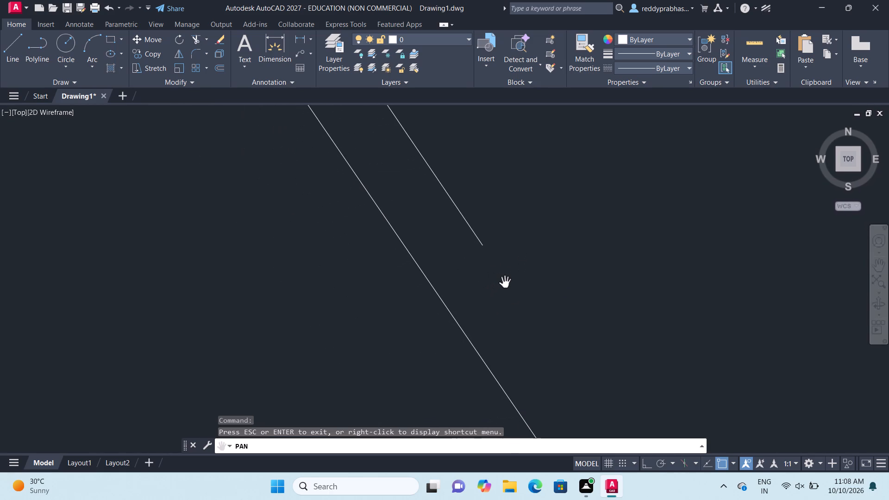
pyautogui.keyDown('ctrl'); pyautogui.scroll(1, 505, 283); pyautogui.keyUp('ctrl')
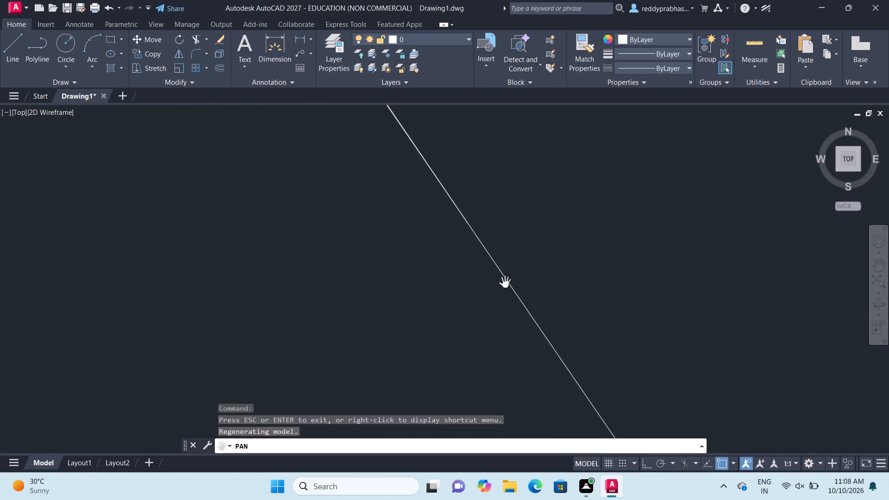
# Review how the slanted edge and the R27 arc converge, comparing wider and closer views around their junction.
pyautogui.keyDown('ctrl'); pyautogui.scroll(-8, 505, 283); pyautogui.keyUp('ctrl')
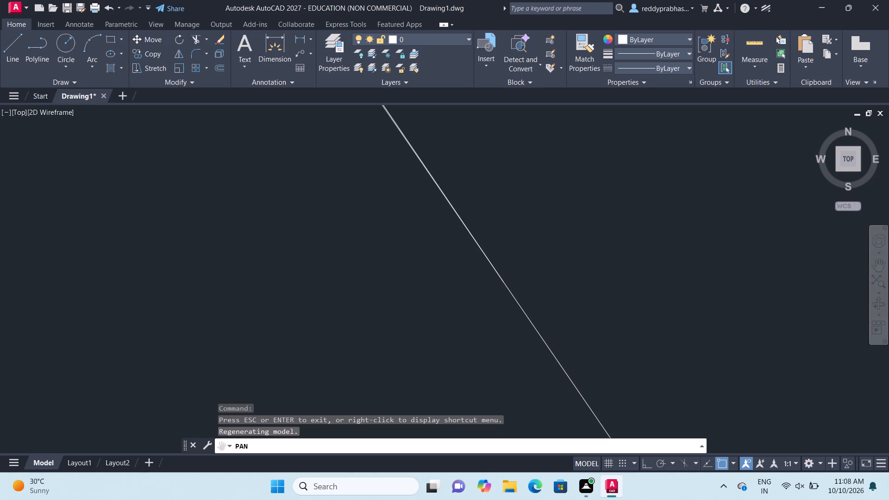
pyautogui.keyDown('ctrl'); pyautogui.scroll(-3, 505, 285); pyautogui.keyUp('ctrl')
pyautogui.scroll(-4, 505, 285)
pyautogui.scroll(1, 505, 285)
pyautogui.scroll(-5, 505, 285)
pyautogui.scroll(1, 505, 285)
pyautogui.scroll(-4, 505, 285)
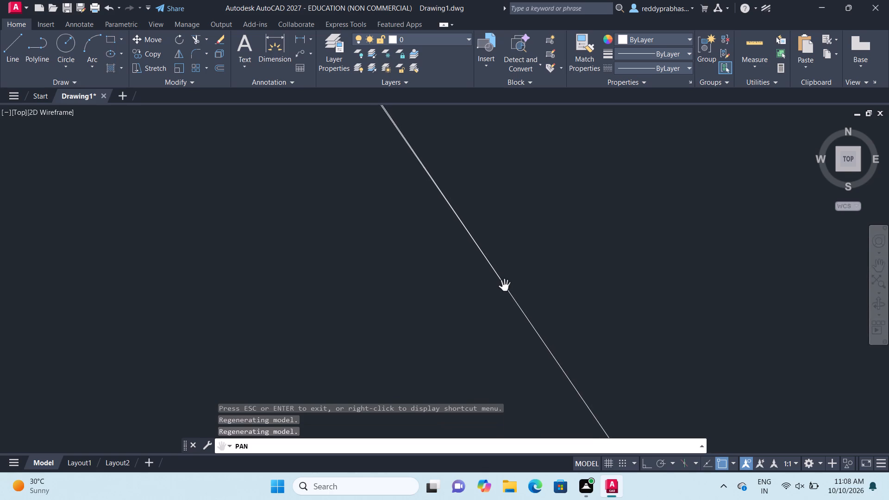
pyautogui.scroll(-8, 505, 285)
pyautogui.scroll(7, 505, 285)
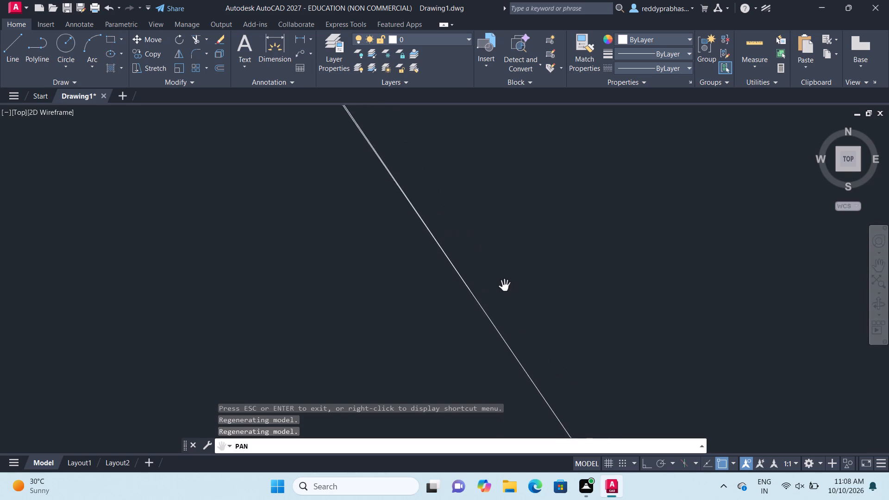
pyautogui.scroll(1, 505, 285)
pyautogui.keyDown('ctrl'); pyautogui.scroll(-9, 505, 285); pyautogui.keyUp('ctrl')
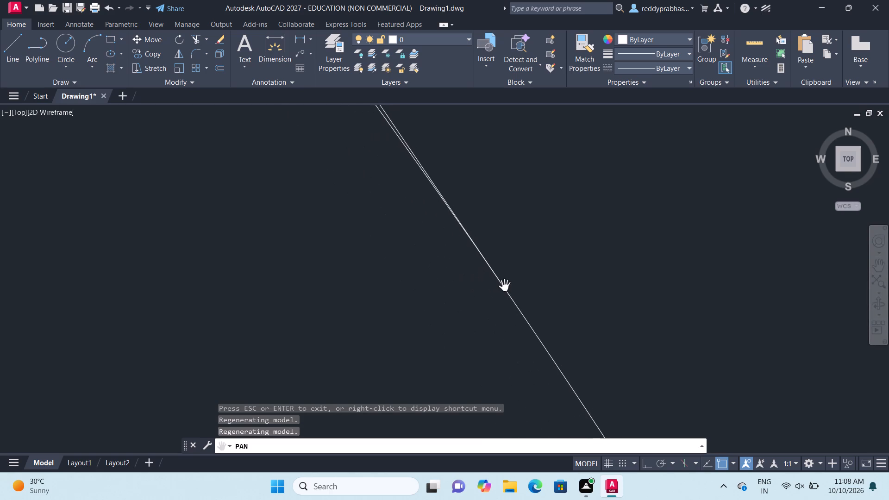
pyautogui.keyDown('ctrl'); pyautogui.scroll(-2, 505, 285); pyautogui.keyUp('ctrl')
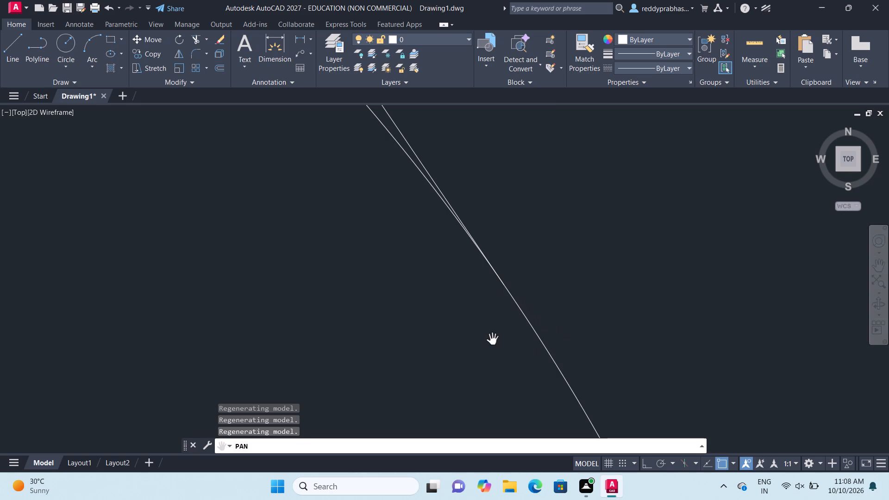
# Inspect the wider stretch of the slanted edge and the R27 arc around the point where they appear to merge.
pyautogui.scroll(-5, 489, 338)
pyautogui.scroll(3, 489, 339)
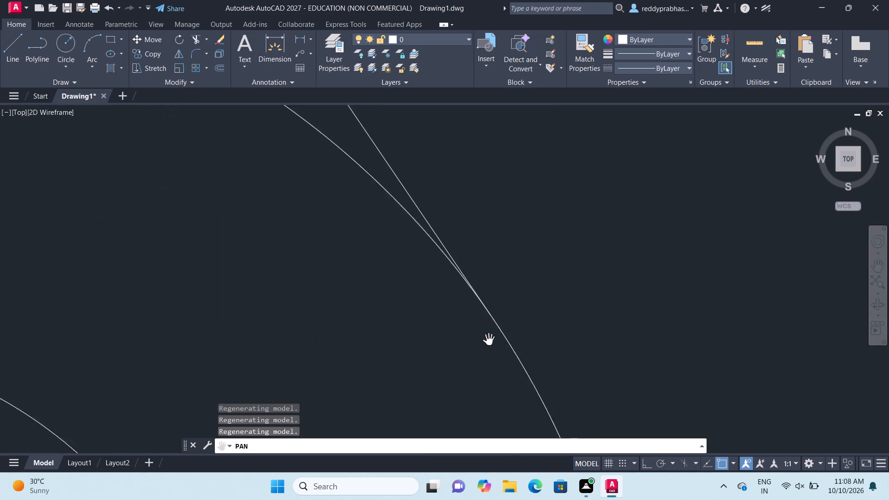
pyautogui.scroll(6, 489, 339)
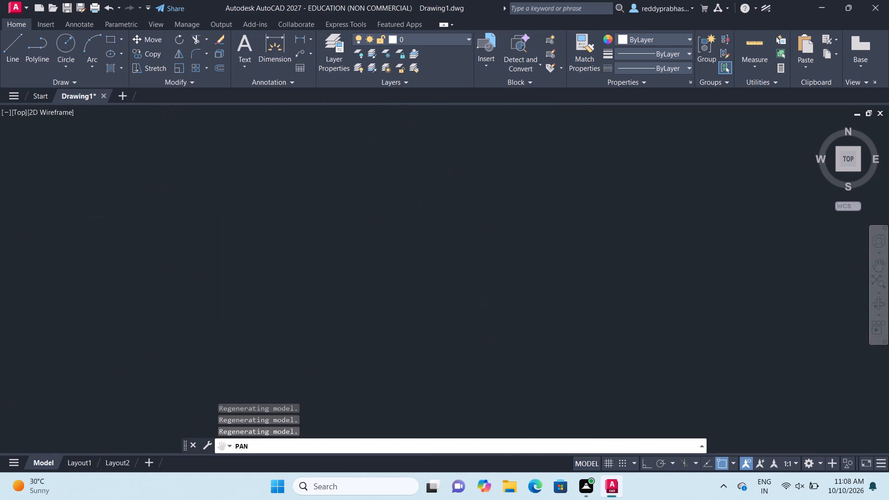
pyautogui.scroll(-1, 489, 339)
pyautogui.scroll(1, 489, 339)
pyautogui.scroll(-1, 489, 339)
pyautogui.keyDown('ctrl'); pyautogui.scroll(-2, 489, 339); pyautogui.keyUp('ctrl')
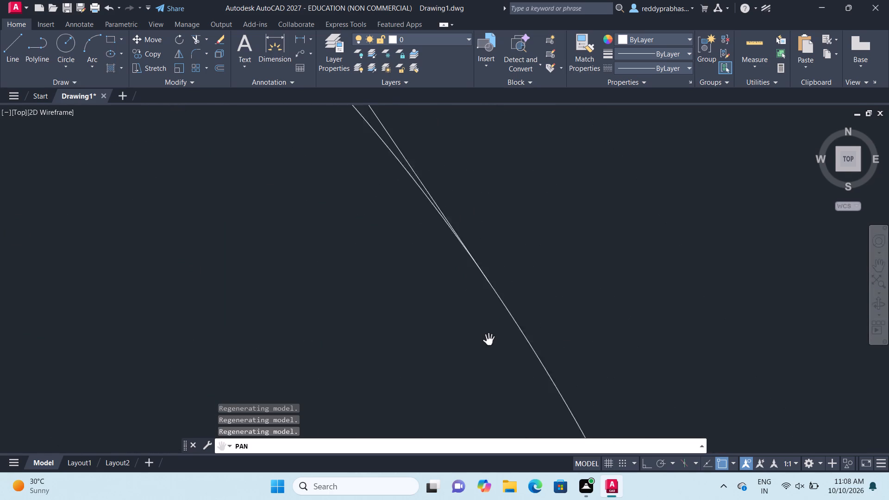
pyautogui.keyDown('ctrl'); pyautogui.scroll(-2, 489, 339); pyautogui.keyUp('ctrl')
pyautogui.scroll(2, 448, 292)
# Follow the slanted edge and the R27 arc downward again from the junction, checking the gap between them more closely.
pyautogui.moveTo(448, 292); pyautogui.dragTo(452, 288, button='right')
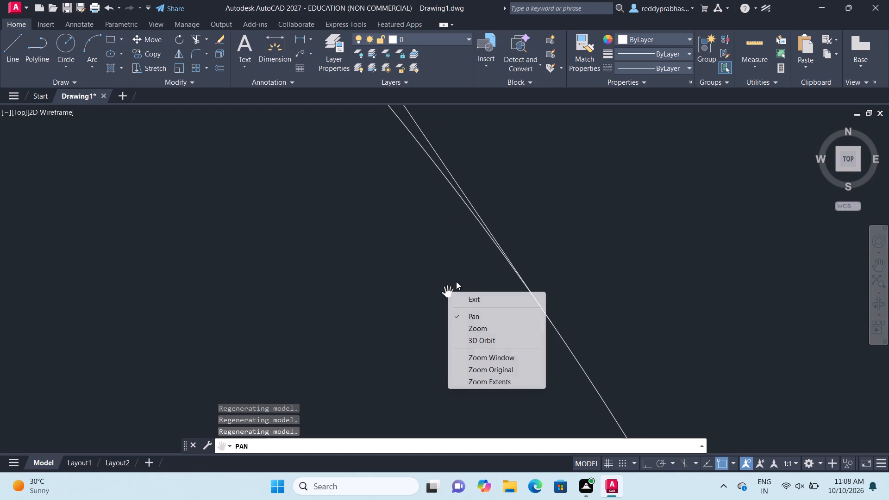
pyautogui.click(563, 267)
pyautogui.moveTo(549, 278); pyautogui.dragTo(529, 318)
pyautogui.doubleClick(528, 319)
pyautogui.scroll(3, 524, 321)
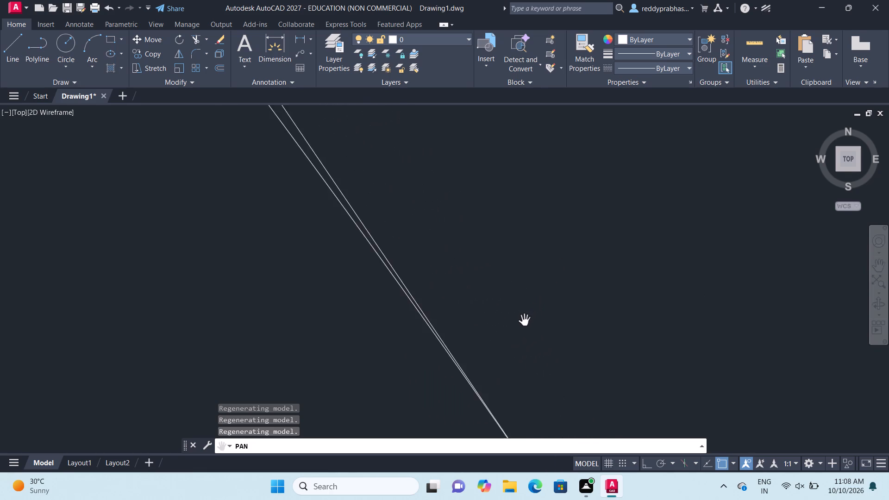
pyautogui.scroll(1, 525, 321)
pyautogui.moveTo(495, 335); pyautogui.dragTo(477, 254)
pyautogui.moveTo(487, 308); pyautogui.dragTo(465, 200)
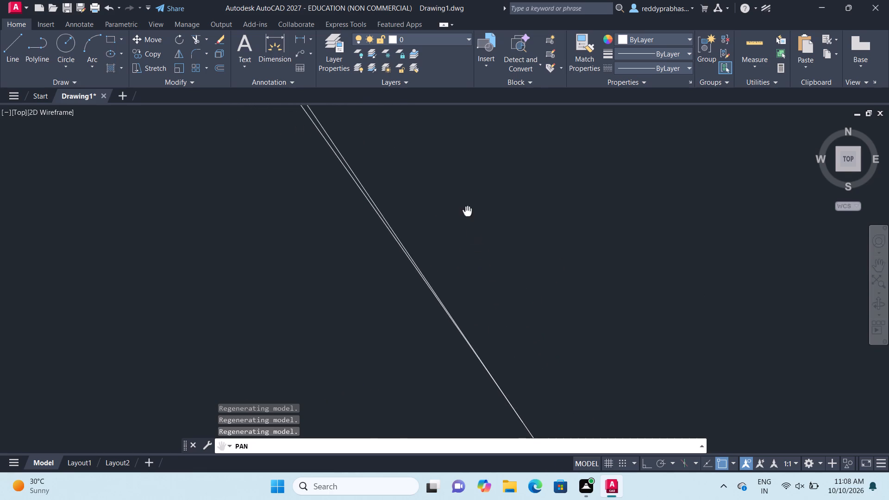
pyautogui.moveTo(465, 200); pyautogui.dragTo(444, 148)
pyautogui.scroll(2, 466, 293)
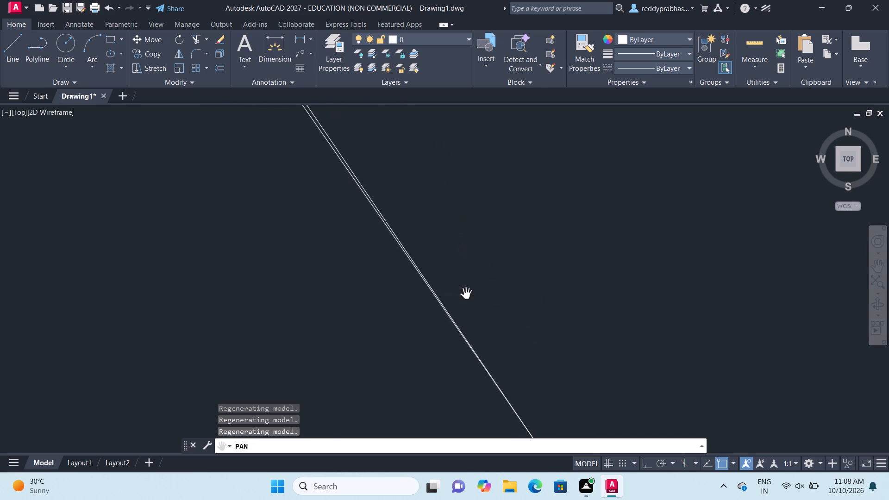
pyautogui.scroll(1, 467, 293)
pyautogui.moveTo(470, 327); pyautogui.dragTo(444, 244)
pyautogui.moveTo(429, 219); pyautogui.dragTo(410, 186)
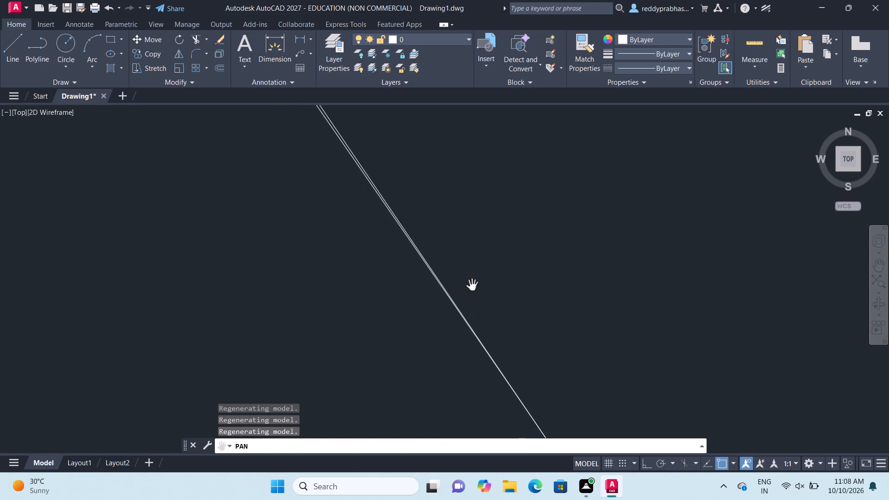
pyautogui.moveTo(471, 284); pyautogui.dragTo(420, 190)
pyautogui.click(420, 190)
pyautogui.moveTo(497, 283); pyautogui.dragTo(476, 250)
pyautogui.click(475, 248)
pyautogui.scroll(2, 473, 247)
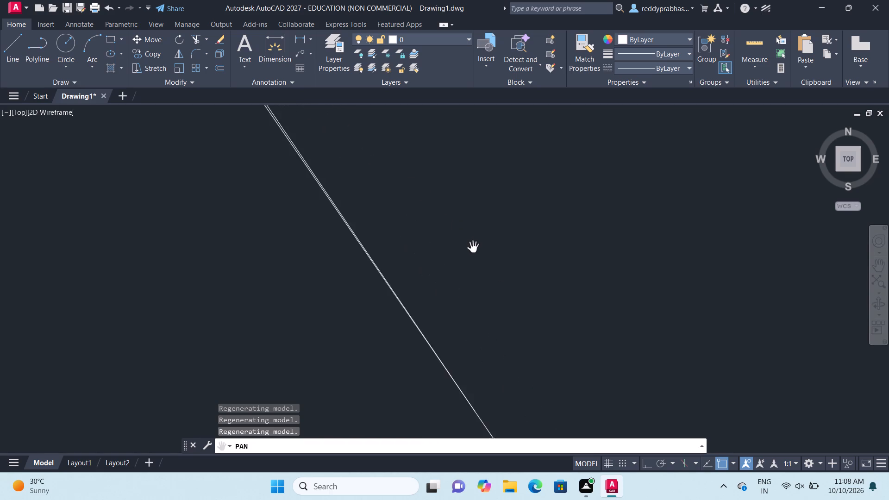
# Trace the narrow gap between the slanted edge and the R27 arc farther down at higher magnification.
pyautogui.scroll(2, 473, 247)
pyautogui.moveTo(414, 369); pyautogui.dragTo(393, 239)
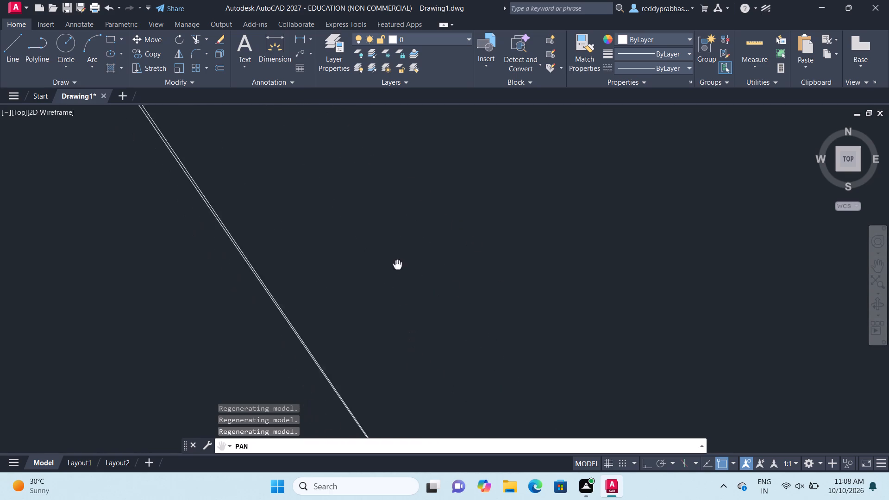
pyautogui.moveTo(393, 239); pyautogui.dragTo(389, 139)
pyautogui.moveTo(407, 308); pyautogui.dragTo(394, 231)
pyautogui.scroll(2, 396, 236)
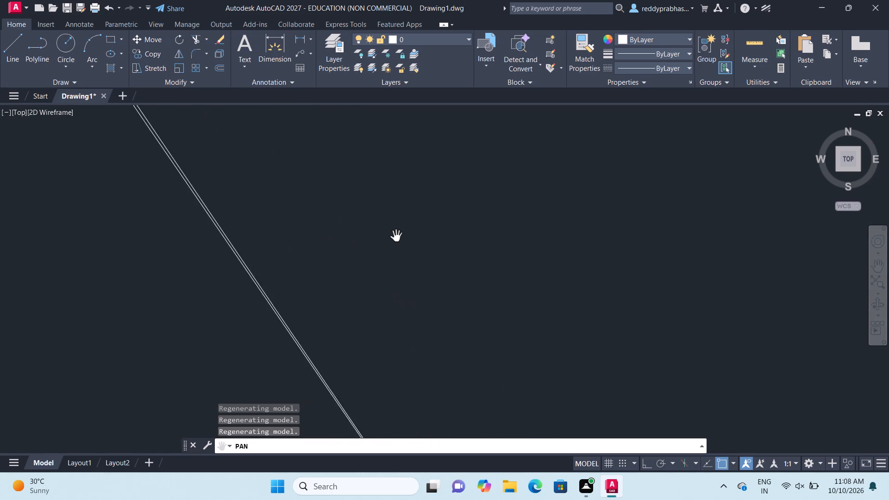
pyautogui.scroll(2, 396, 236)
pyautogui.moveTo(387, 274); pyautogui.dragTo(439, 140)
pyautogui.moveTo(441, 291); pyautogui.dragTo(447, 164)
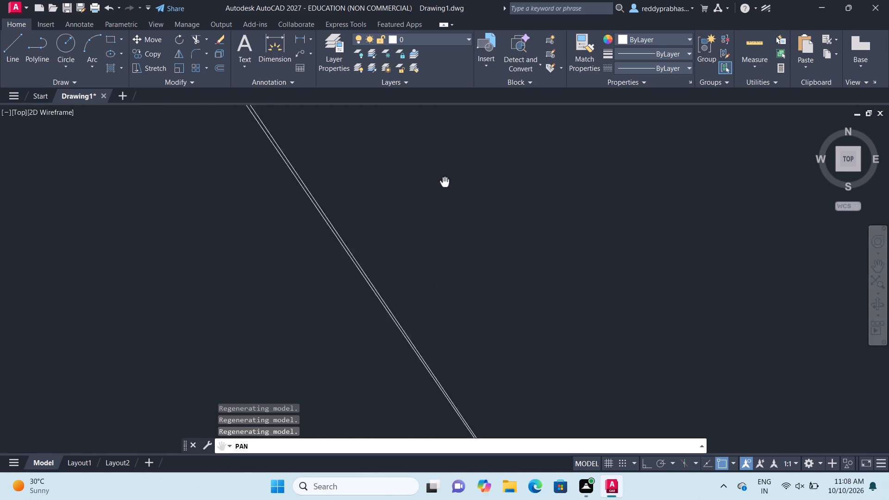
pyautogui.moveTo(447, 164); pyautogui.dragTo(447, 162)
pyautogui.moveTo(403, 299); pyautogui.dragTo(398, 233)
pyautogui.moveTo(391, 294); pyautogui.dragTo(382, 244)
pyautogui.moveTo(432, 337); pyautogui.dragTo(370, 269)
pyautogui.moveTo(357, 256); pyautogui.dragTo(351, 249)
pyautogui.click(345, 241)
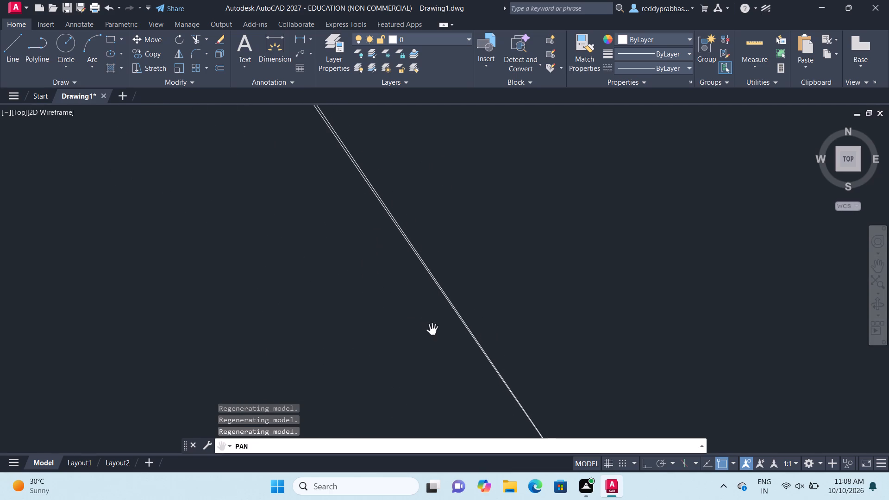
pyautogui.moveTo(434, 337); pyautogui.dragTo(379, 268)
pyautogui.click(378, 267)
pyautogui.moveTo(473, 372); pyautogui.dragTo(413, 315)
pyautogui.moveTo(446, 370); pyautogui.dragTo(409, 316)
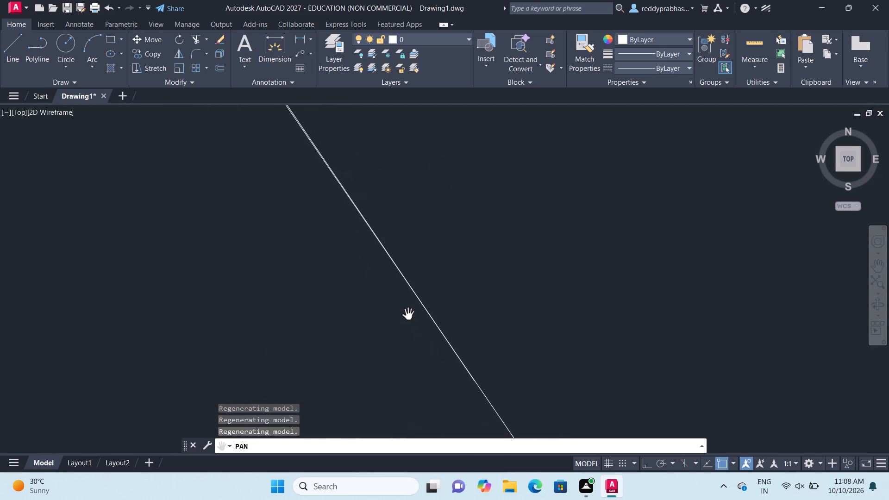
# Continue down the two nearly parallel curves at still higher magnification to find where the shorter one stops.
pyautogui.keyDown('ctrl'); pyautogui.scroll(5, 407, 318); pyautogui.keyUp('ctrl')
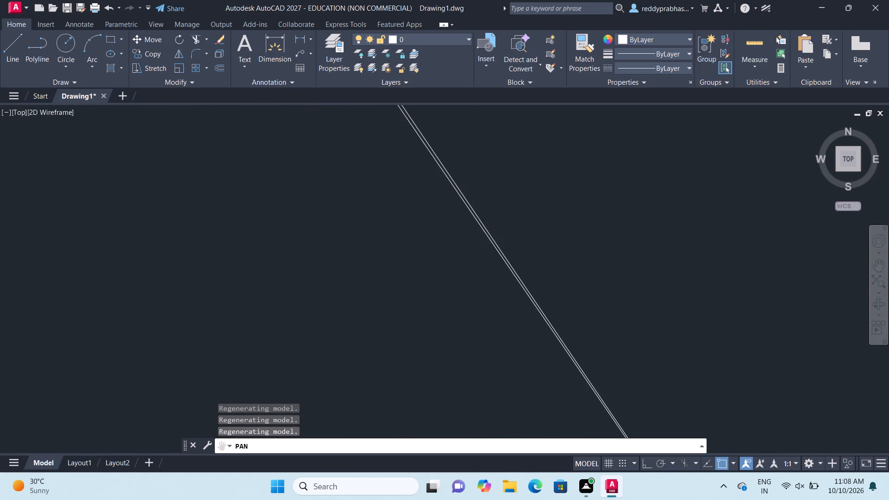
pyautogui.moveTo(585, 338); pyautogui.dragTo(363, 197)
pyautogui.click(358, 194)
pyautogui.moveTo(456, 275); pyautogui.dragTo(352, 163)
pyautogui.moveTo(449, 276); pyautogui.dragTo(345, 144)
pyautogui.moveTo(482, 321); pyautogui.dragTo(373, 209)
pyautogui.moveTo(476, 334); pyautogui.dragTo(417, 194)
pyautogui.moveTo(502, 297); pyautogui.dragTo(455, 244)
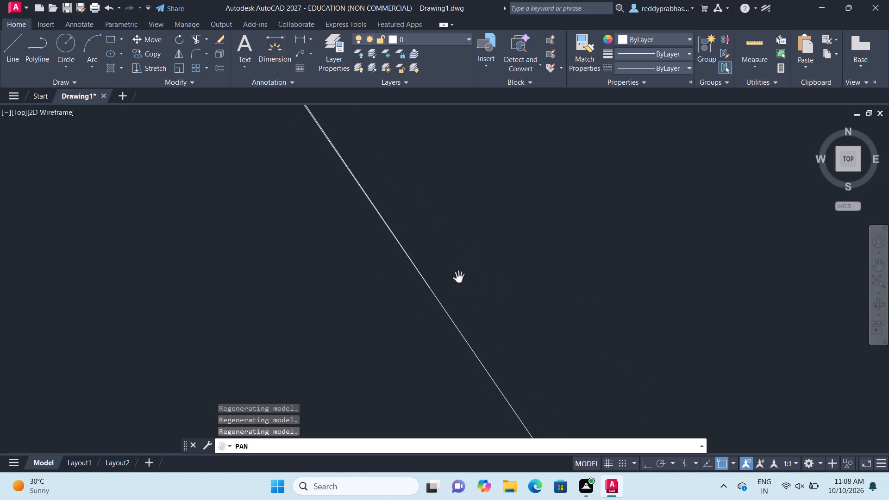
pyautogui.keyDown('ctrl'); pyautogui.scroll(4, 461, 278); pyautogui.keyUp('ctrl')
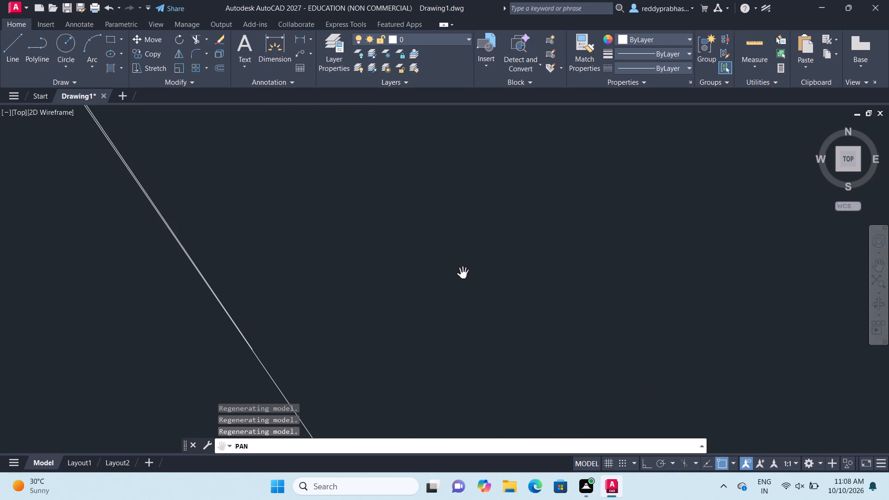
pyautogui.moveTo(336, 285); pyautogui.dragTo(439, 223)
pyautogui.click(439, 223)
pyautogui.moveTo(418, 266); pyautogui.dragTo(448, 242)
pyautogui.click(448, 242)
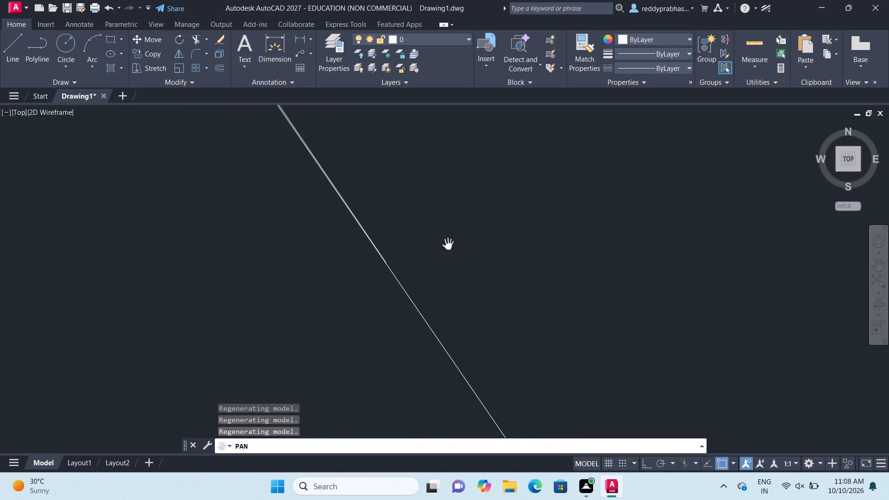
# Examine the free end of the shorter curve beside the longer one at the slanted edge and R27 arc junction.
pyautogui.keyDown('ctrl'); pyautogui.scroll(3, 448, 245); pyautogui.keyUp('ctrl')
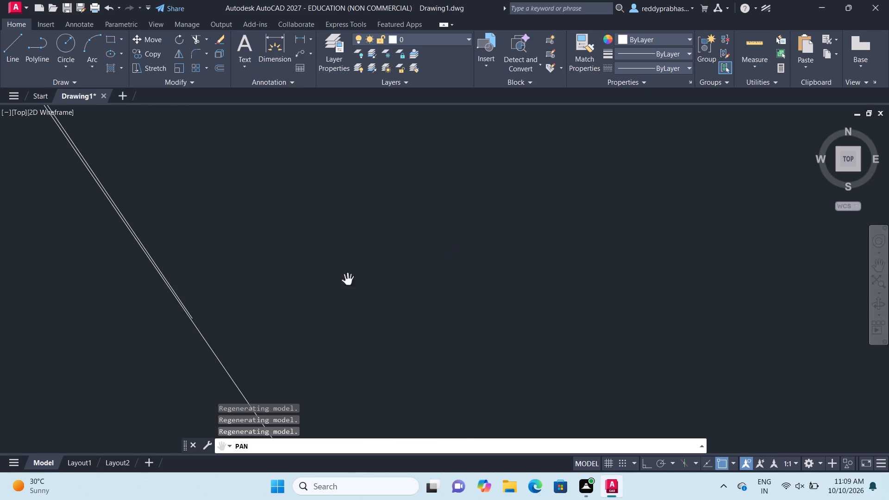
pyautogui.moveTo(333, 283); pyautogui.dragTo(530, 219)
pyautogui.moveTo(482, 267); pyautogui.dragTo(513, 241)
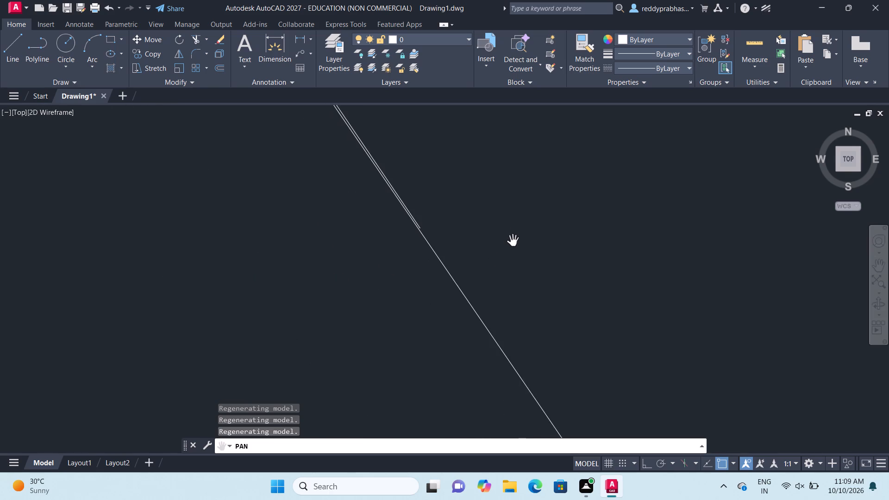
pyautogui.keyDown('ctrl'); pyautogui.scroll(3, 513, 241); pyautogui.keyUp('ctrl')
pyautogui.moveTo(404, 251); pyautogui.dragTo(534, 269)
pyautogui.moveTo(464, 274); pyautogui.dragTo(519, 294)
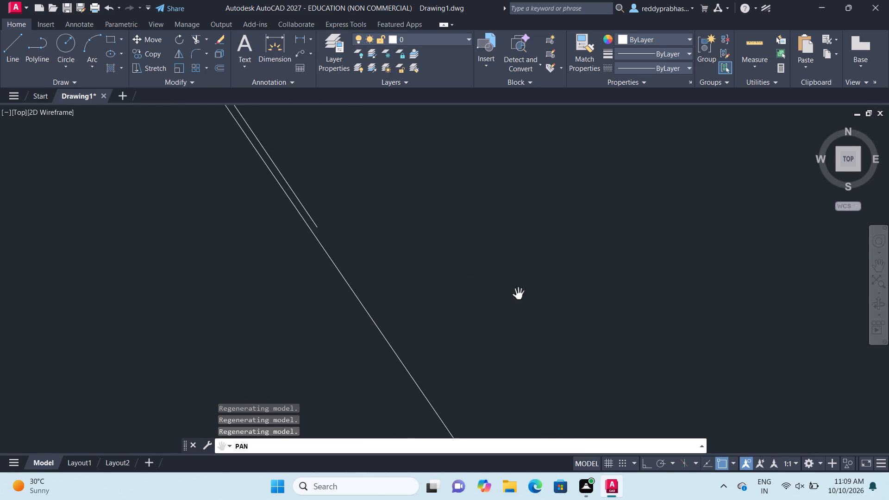
pyautogui.moveTo(437, 277); pyautogui.dragTo(457, 296)
pyautogui.scroll(2, 457, 294)
# Check how the slanted edge and the R27 arc converge along the stretch above the shorter curve's end.
pyautogui.moveTo(388, 290); pyautogui.dragTo(392, 294)
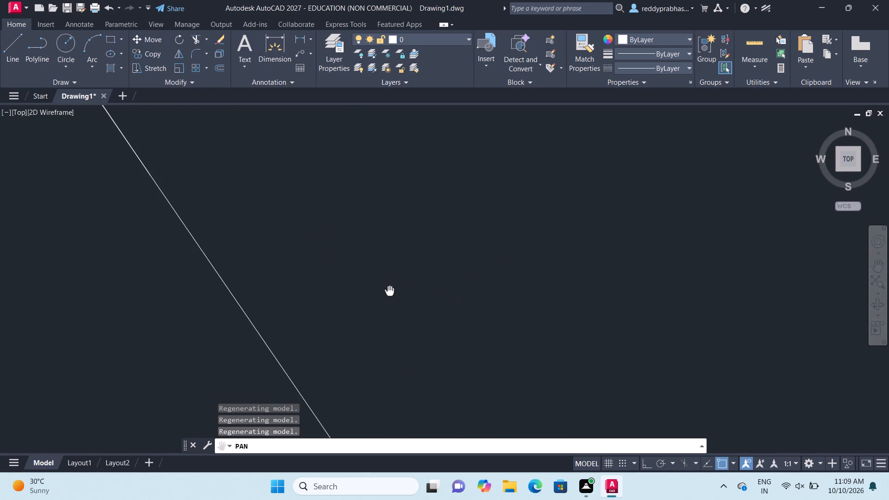
pyautogui.moveTo(392, 294); pyautogui.dragTo(475, 312)
pyautogui.moveTo(412, 295); pyautogui.dragTo(464, 363)
pyautogui.moveTo(430, 313); pyautogui.dragTo(469, 364)
pyautogui.moveTo(438, 324); pyautogui.dragTo(452, 349)
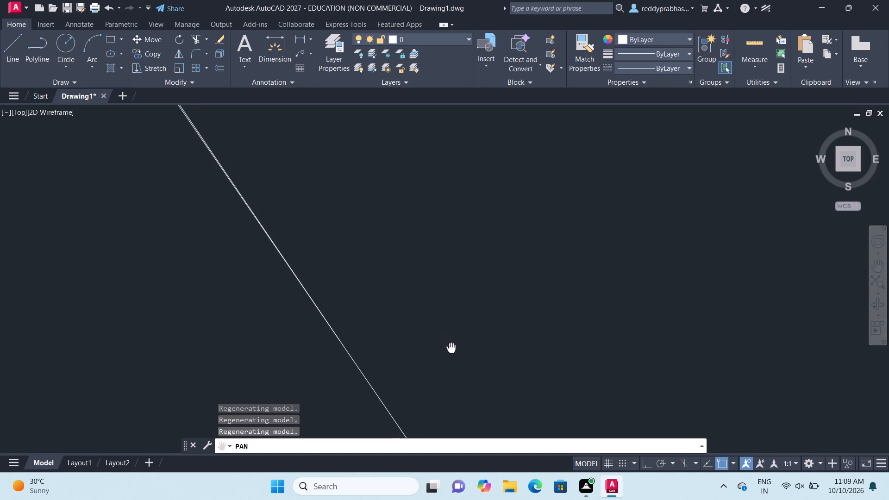
pyautogui.scroll(1, 408, 338)
pyautogui.scroll(-3, 409, 338)
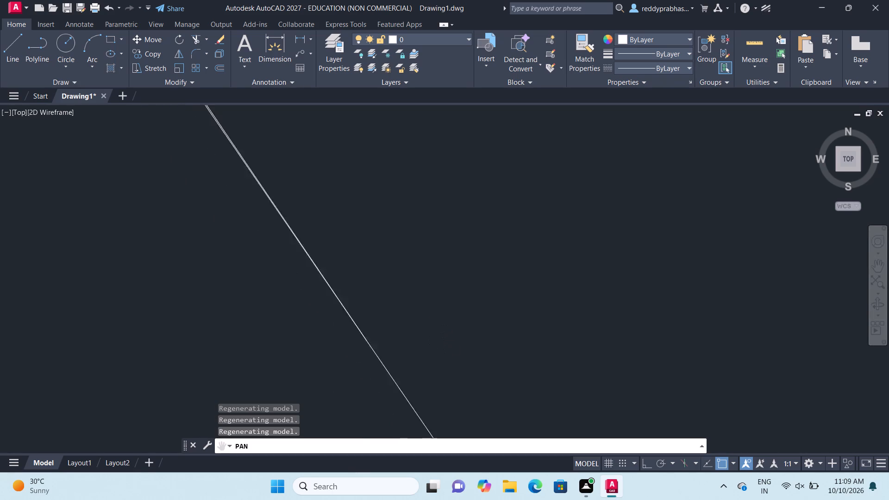
pyautogui.scroll(1, 410, 338)
pyautogui.keyDown('ctrl'); pyautogui.scroll(3, 414, 334); pyautogui.keyUp('ctrl')
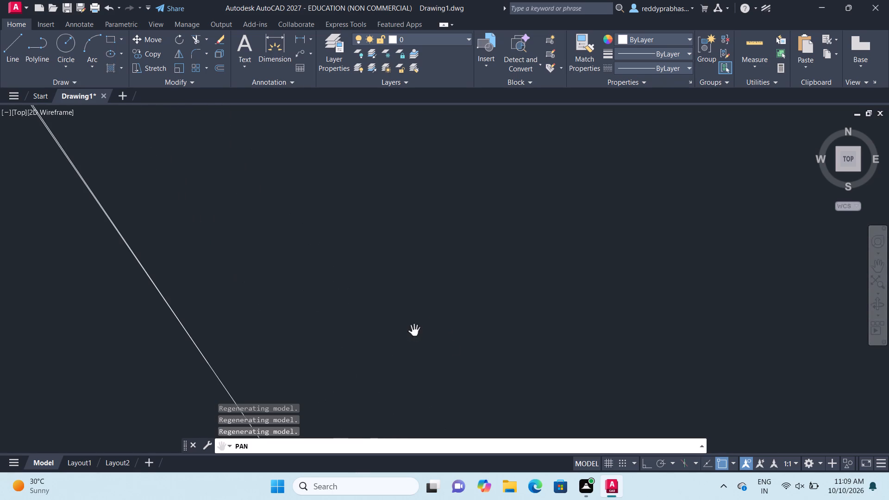
pyautogui.moveTo(255, 291); pyautogui.dragTo(361, 277)
pyautogui.moveTo(341, 289); pyautogui.dragTo(456, 315)
pyautogui.moveTo(410, 310); pyautogui.dragTo(423, 335)
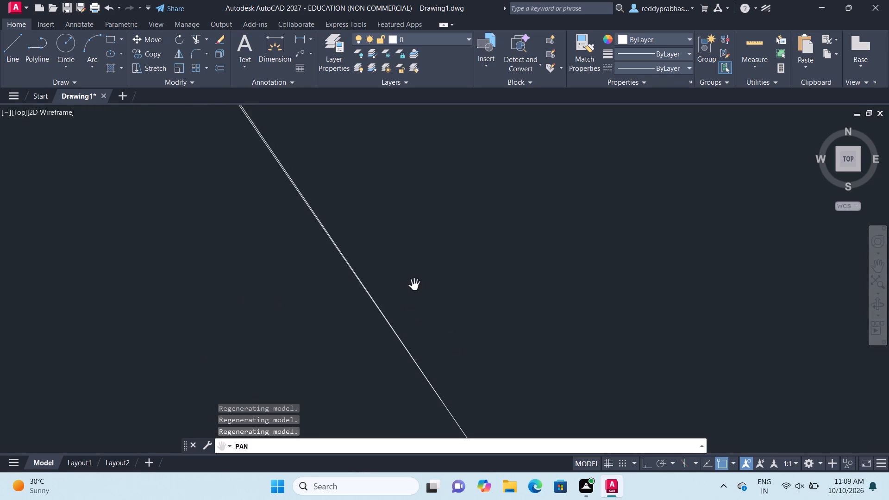
pyautogui.moveTo(419, 306); pyautogui.dragTo(508, 356)
pyautogui.moveTo(470, 311); pyautogui.dragTo(483, 354)
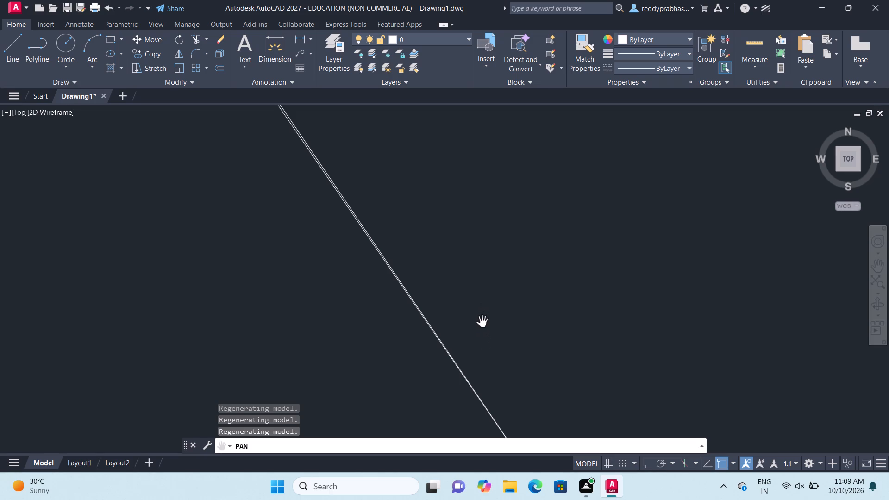
# Trace the narrow gap between the slanted edge and the R27 arc downward at higher magnification.
pyautogui.keyDown('ctrl'); pyautogui.scroll(3, 482, 322); pyautogui.keyUp('ctrl')
pyautogui.moveTo(482, 324); pyautogui.dragTo(480, 313)
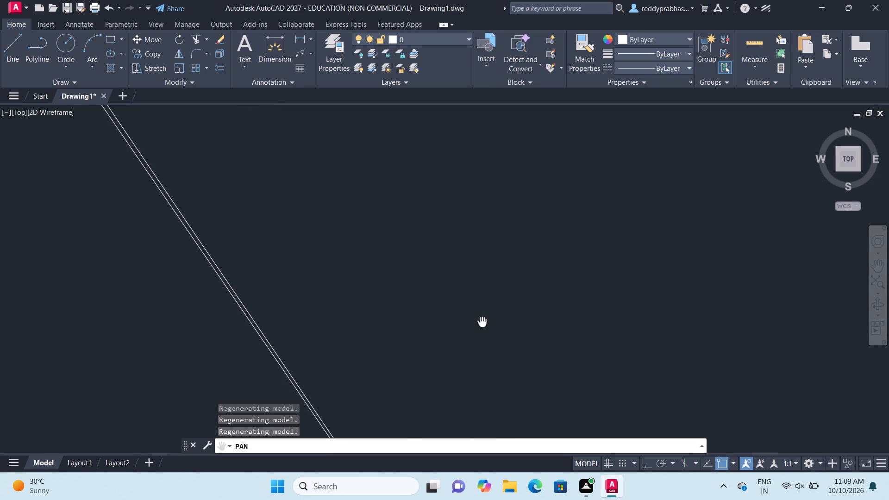
pyautogui.moveTo(480, 313); pyautogui.dragTo(466, 116)
pyautogui.moveTo(512, 283); pyautogui.dragTo(499, 190)
pyautogui.click(499, 188)
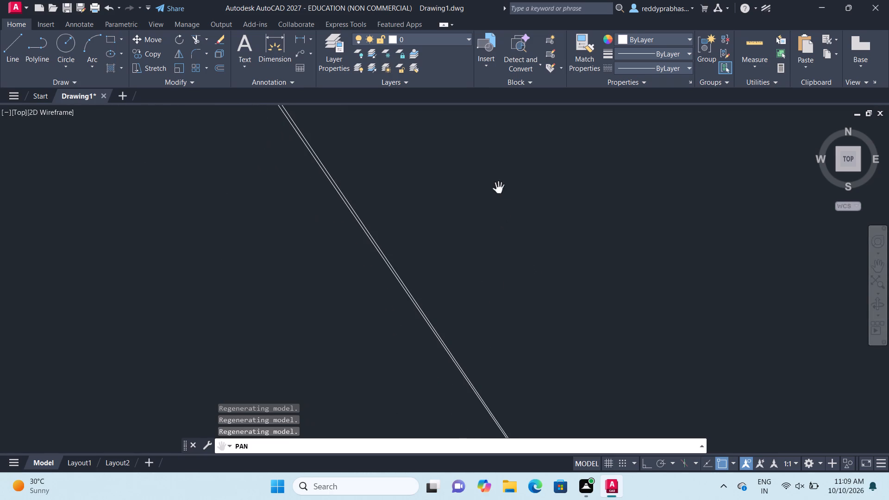
pyautogui.moveTo(539, 289); pyautogui.dragTo(456, 179)
pyautogui.click(455, 178)
pyautogui.moveTo(505, 297); pyautogui.dragTo(459, 205)
pyautogui.moveTo(501, 306); pyautogui.dragTo(466, 247)
pyautogui.moveTo(490, 279); pyautogui.dragTo(470, 244)
# Continue down the gap between the slanted edge and the R27 arc at still closer range, looking for their meeting point.
pyautogui.keyDown('ctrl'); pyautogui.scroll(2, 485, 275); pyautogui.keyUp('ctrl')
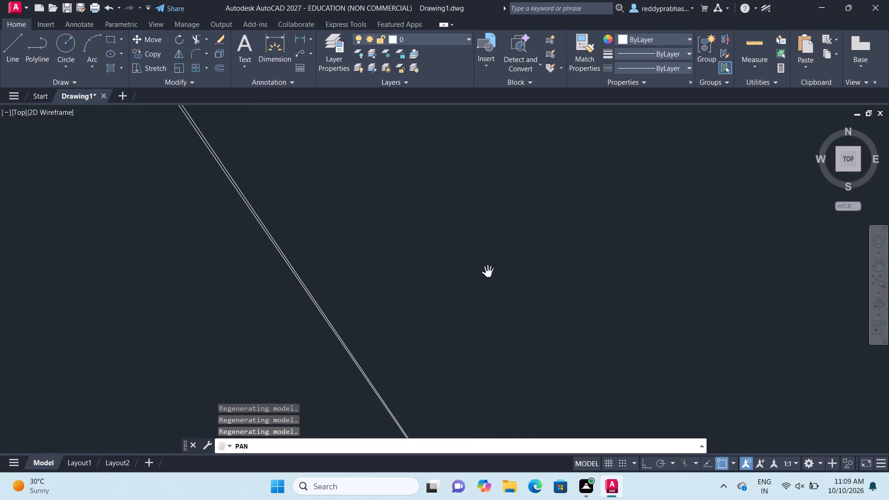
pyautogui.keyDown('ctrl'); pyautogui.scroll(1, 488, 272); pyautogui.keyUp('ctrl')
pyautogui.moveTo(335, 274); pyautogui.dragTo(376, 251)
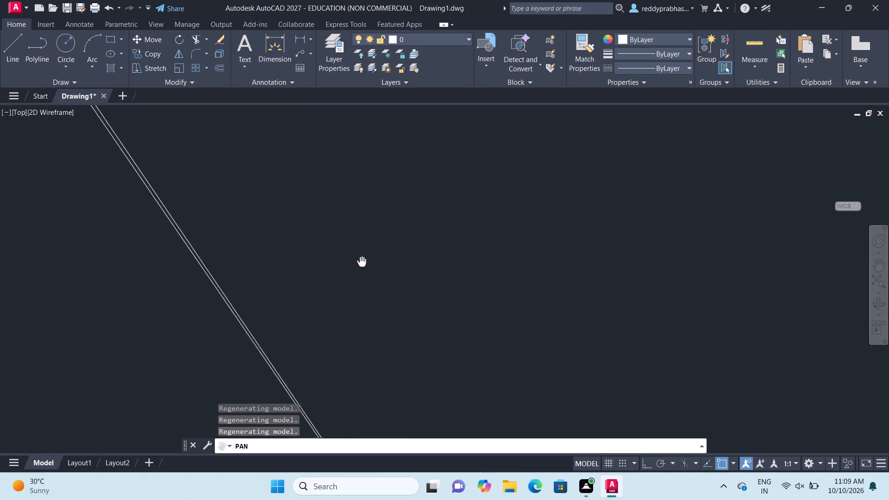
pyautogui.moveTo(376, 251); pyautogui.dragTo(419, 219)
pyautogui.click(419, 219)
pyautogui.moveTo(418, 279); pyautogui.dragTo(430, 251)
pyautogui.moveTo(423, 291); pyautogui.dragTo(454, 187)
pyautogui.moveTo(466, 320); pyautogui.dragTo(468, 320)
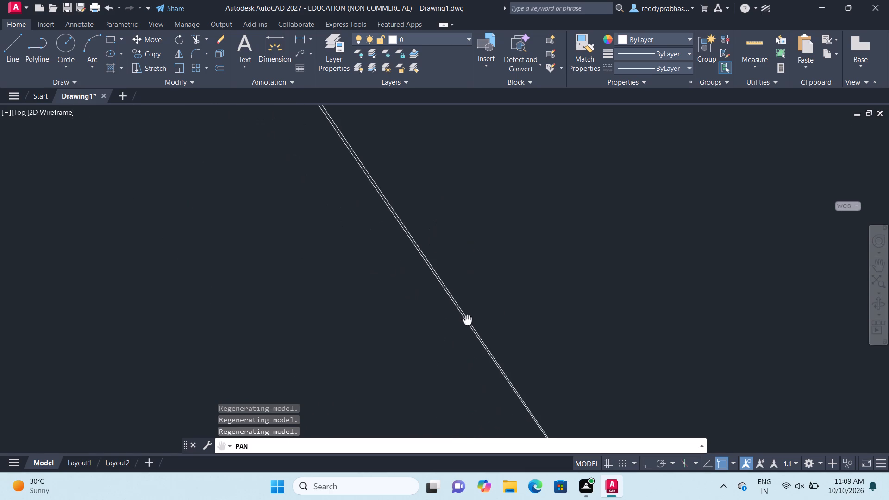
pyautogui.moveTo(468, 320); pyautogui.dragTo(458, 226)
pyautogui.moveTo(486, 263); pyautogui.dragTo(492, 259)
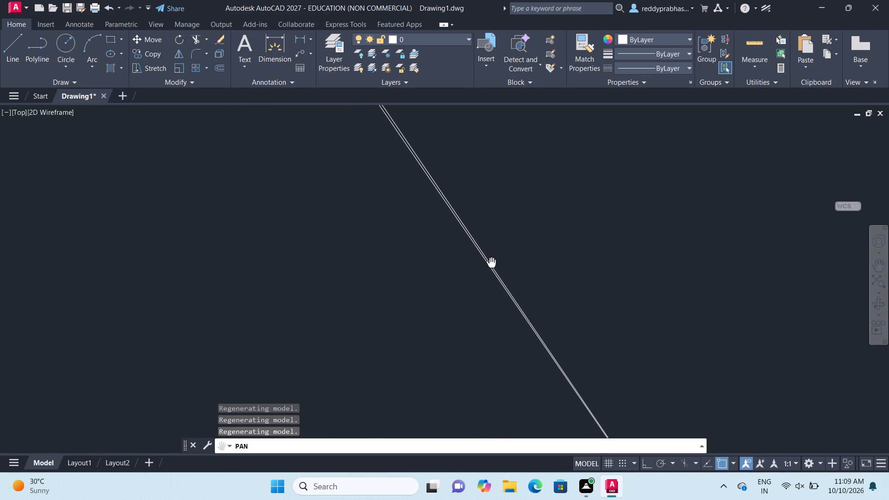
pyautogui.moveTo(492, 259); pyautogui.dragTo(491, 273)
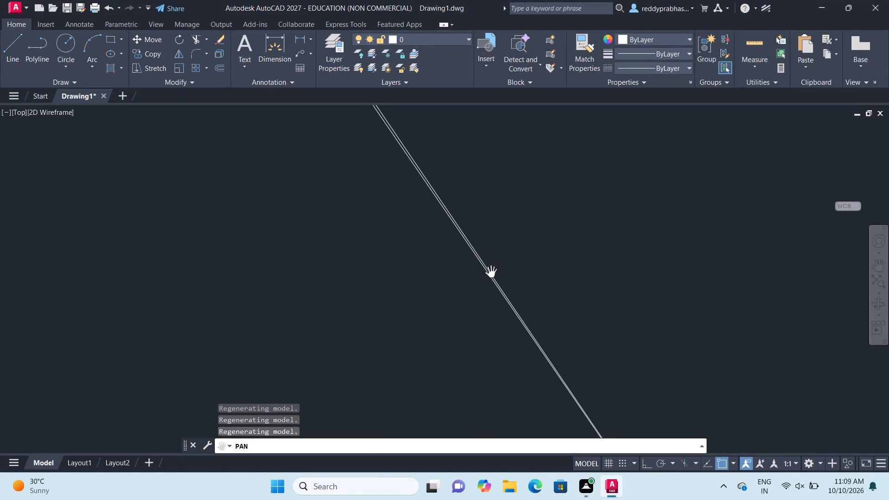
# Inspect a wider stretch of the slanted edge and the R27 arc around the point where they converge.
pyautogui.keyDown('ctrl'); pyautogui.scroll(-11, 491, 273); pyautogui.keyUp('ctrl')
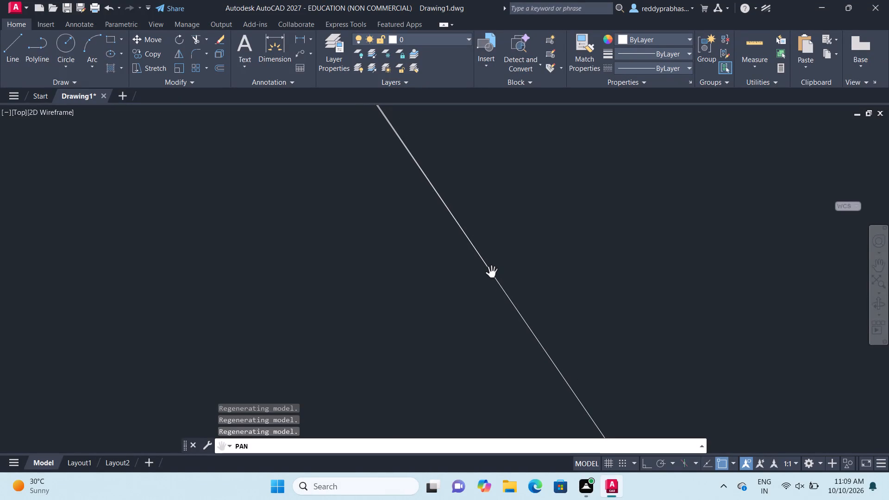
pyautogui.keyDown('ctrl'); pyautogui.scroll(-12, 493, 274); pyautogui.keyUp('ctrl')
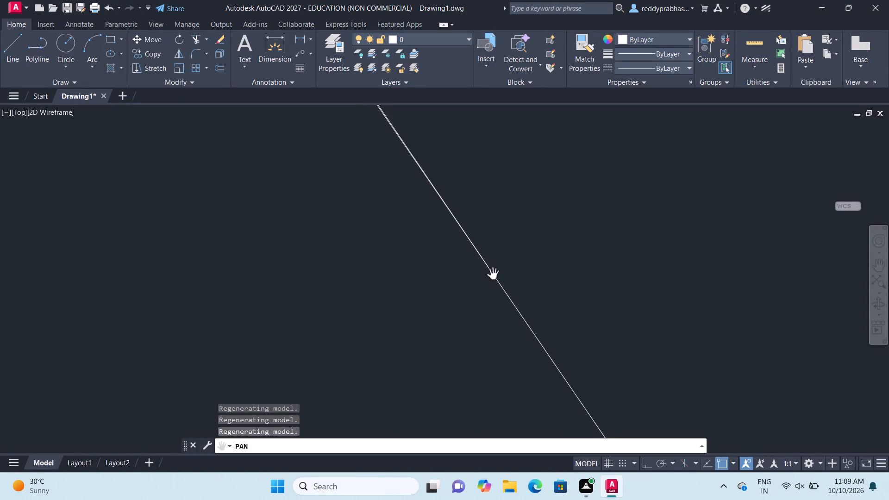
pyautogui.keyDown('ctrl'); pyautogui.scroll(-10, 493, 274); pyautogui.keyUp('ctrl')
pyautogui.keyDown('ctrl'); pyautogui.scroll(-2, 551, 282); pyautogui.keyUp('ctrl')
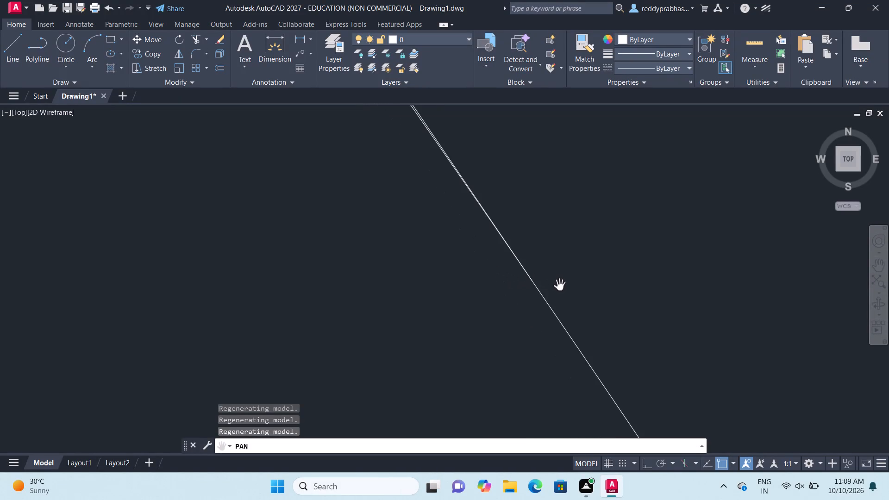
pyautogui.keyDown('ctrl'); pyautogui.scroll(-2, 560, 286); pyautogui.keyUp('ctrl')
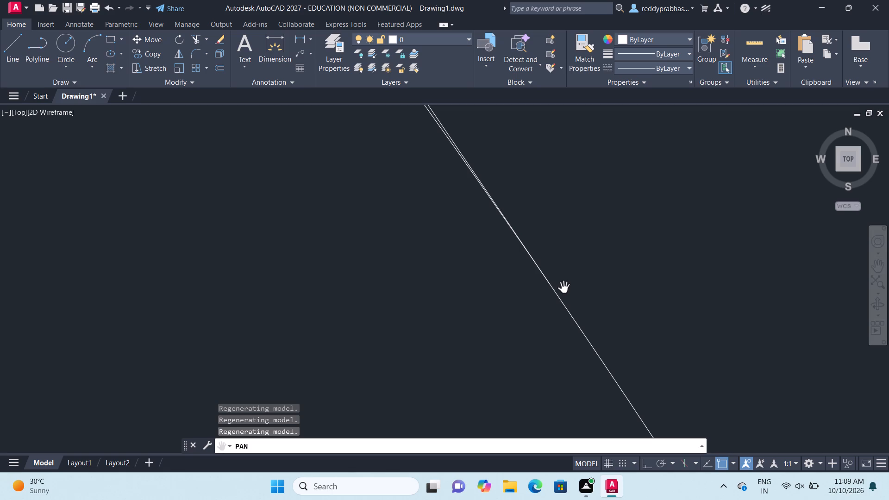
pyautogui.keyDown('ctrl'); pyautogui.scroll(-1, 564, 288); pyautogui.keyUp('ctrl')
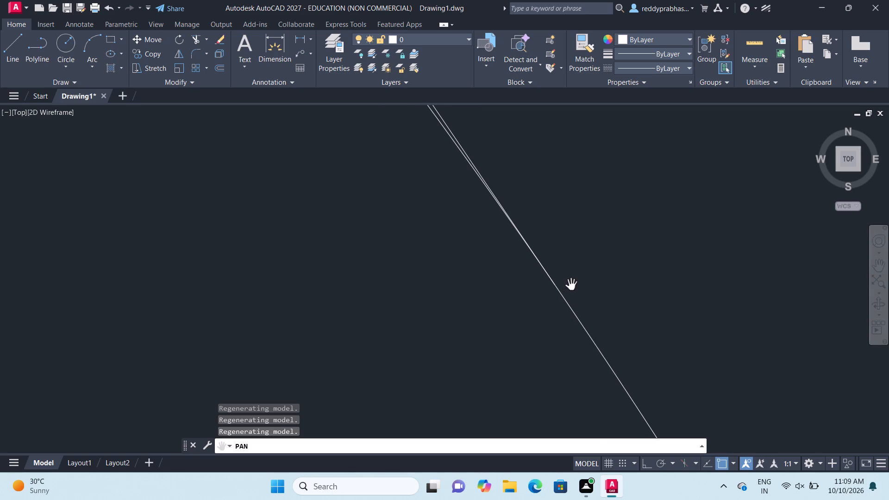
# Recheck the point where the slanted edge meets the R27 arc close up, following the curve beyond it.
pyautogui.keyDown('ctrl'); pyautogui.scroll(3, 571, 286); pyautogui.keyUp('ctrl')
pyautogui.hscroll(1, 571, 287)
pyautogui.keyDown('ctrl'); pyautogui.scroll(3, 567, 285); pyautogui.keyUp('ctrl')
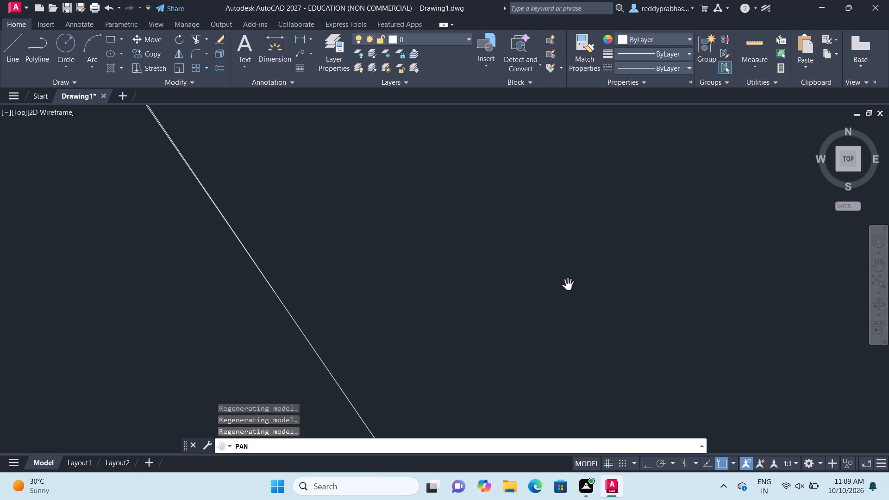
pyautogui.keyDown('ctrl'); pyautogui.scroll(3, 568, 284); pyautogui.keyUp('ctrl')
pyautogui.moveTo(494, 305); pyautogui.dragTo(621, 262)
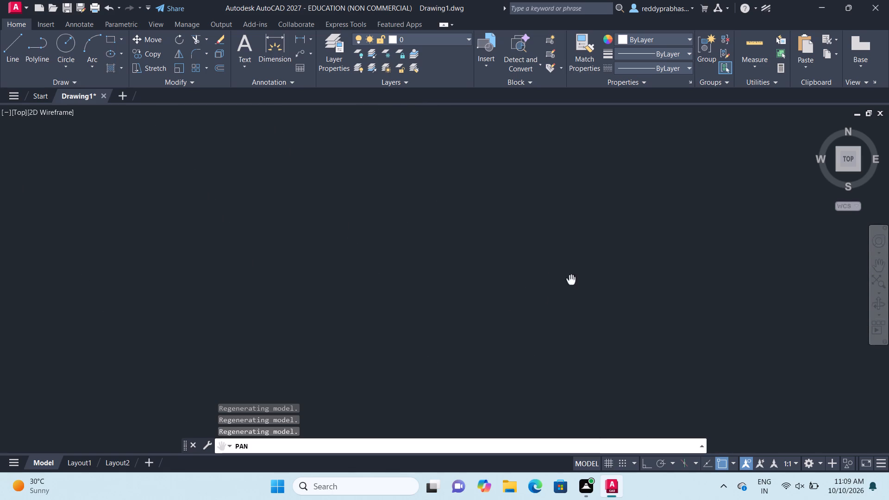
pyautogui.moveTo(621, 262); pyautogui.dragTo(710, 238)
pyautogui.moveTo(456, 303); pyautogui.dragTo(688, 233)
pyautogui.moveTo(434, 289); pyautogui.dragTo(625, 250)
pyautogui.moveTo(436, 285); pyautogui.dragTo(528, 240)
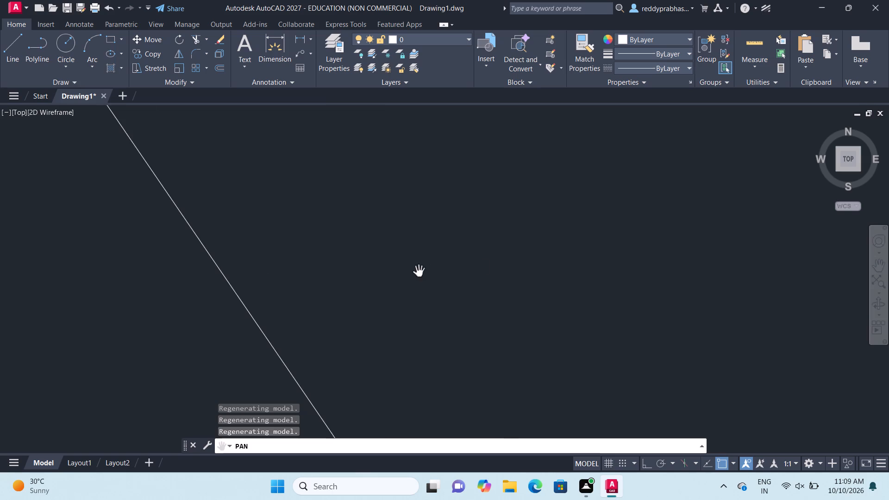
pyautogui.moveTo(421, 272); pyautogui.dragTo(689, 263)
pyautogui.moveTo(475, 269); pyautogui.dragTo(577, 260)
pyautogui.keyDown('ctrl'); pyautogui.scroll(-4, 565, 260); pyautogui.keyUp('ctrl')
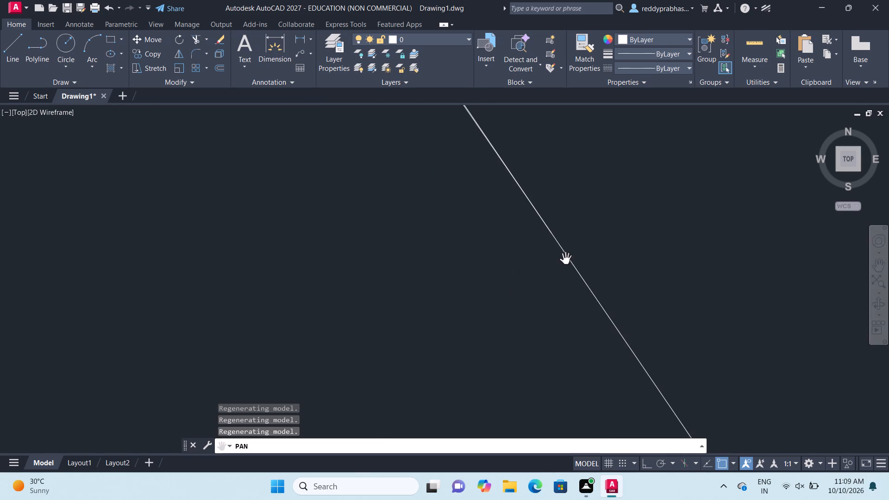
pyautogui.keyDown('ctrl'); pyautogui.scroll(-2, 566, 259); pyautogui.keyUp('ctrl')
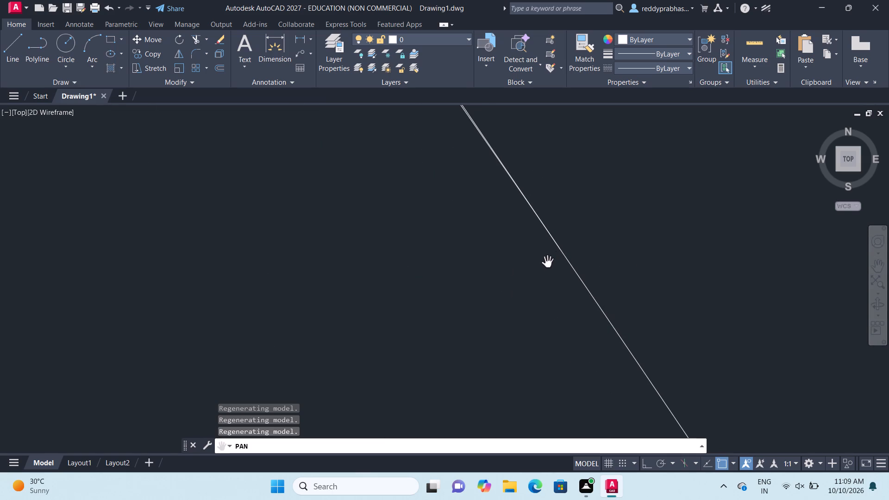
pyautogui.press('Escape')
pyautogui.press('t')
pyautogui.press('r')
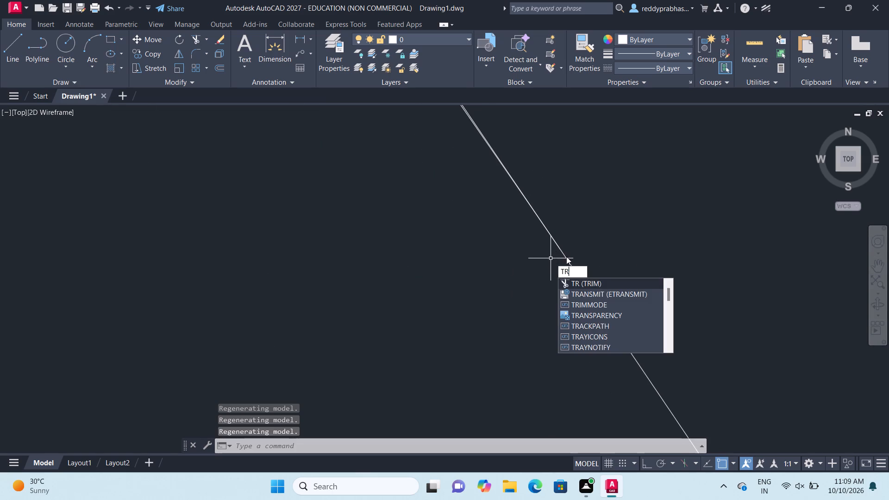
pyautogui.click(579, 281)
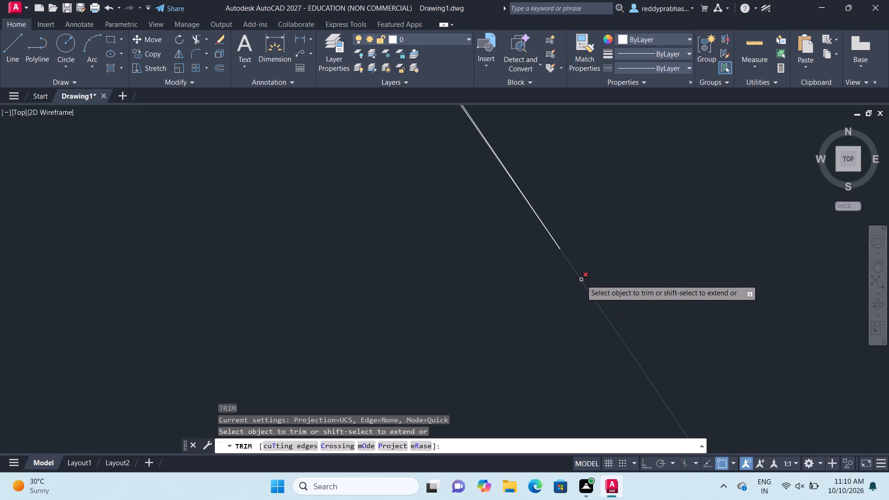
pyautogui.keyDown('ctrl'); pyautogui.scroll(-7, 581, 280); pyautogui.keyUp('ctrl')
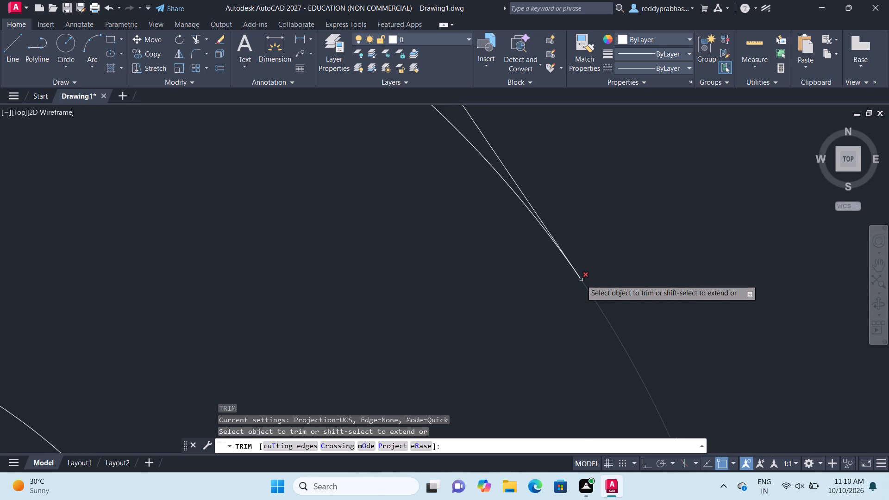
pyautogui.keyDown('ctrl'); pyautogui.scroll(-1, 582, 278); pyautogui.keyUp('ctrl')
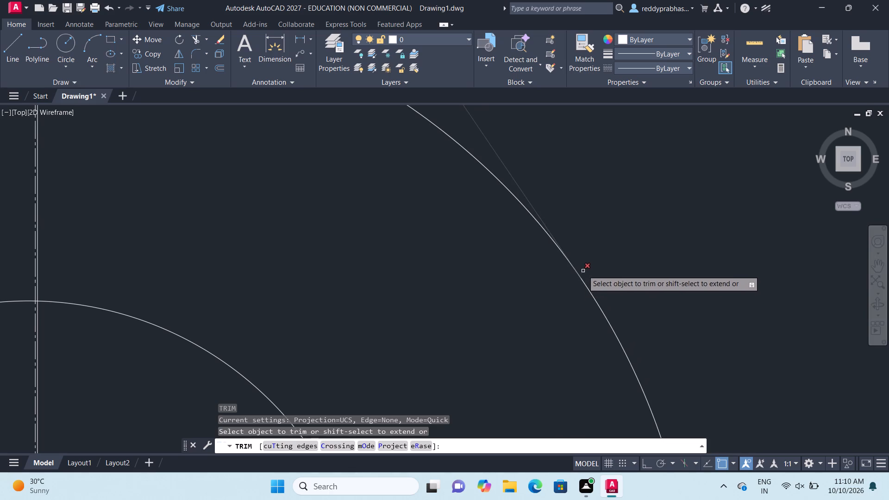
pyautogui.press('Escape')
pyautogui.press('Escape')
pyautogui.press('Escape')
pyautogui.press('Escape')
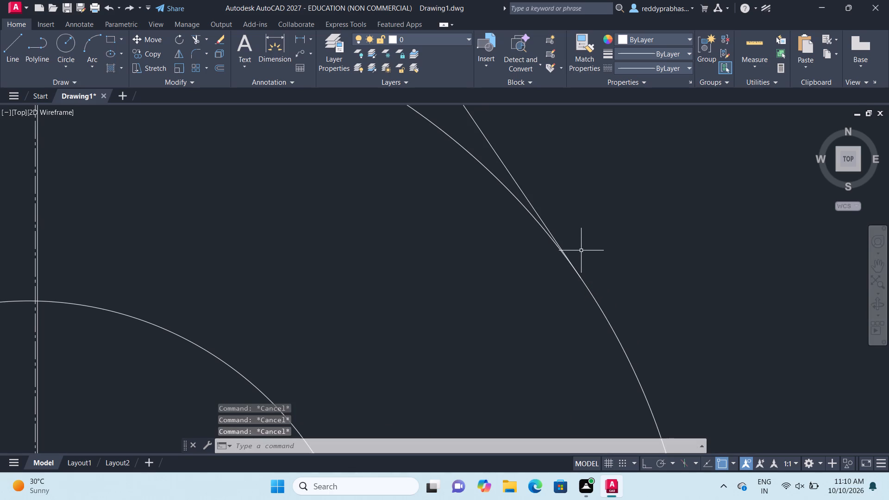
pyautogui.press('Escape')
# Review the whole bracket outline and its dimensions, including the slanted edge and the lower R27 end.
pyautogui.scroll(-6, 513, 261)
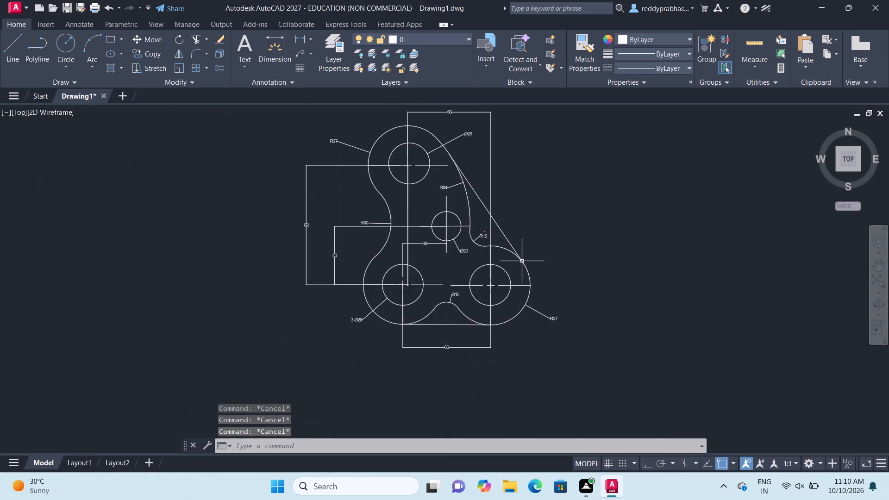
pyautogui.scroll(-1, 522, 261)
pyautogui.scroll(3, 533, 256)
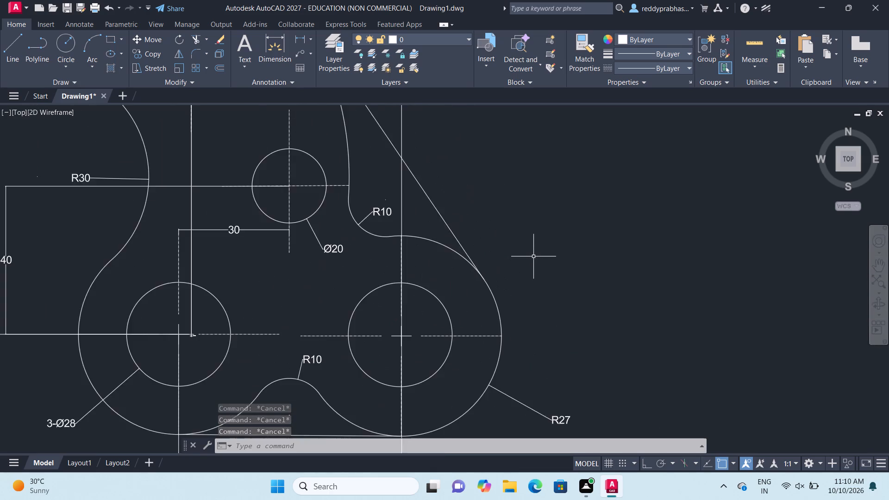
pyautogui.scroll(-2, 535, 263)
pyautogui.scroll(1, 535, 266)
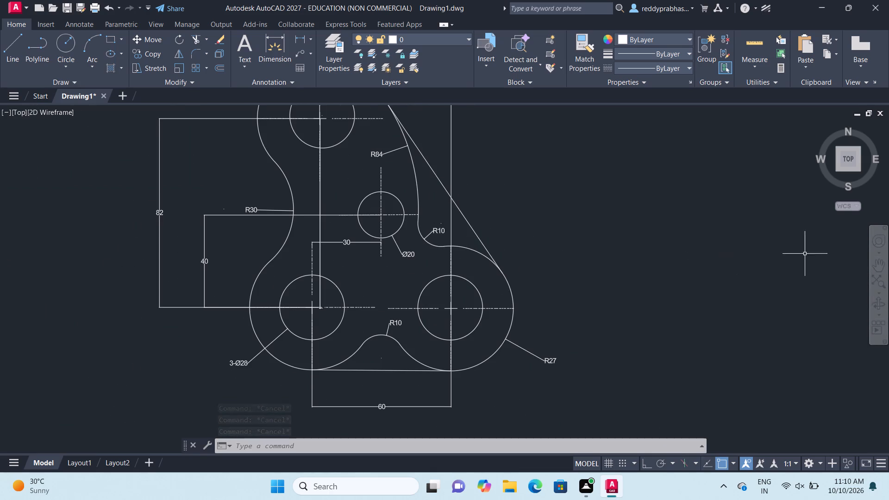
pyautogui.click(872, 266)
pyautogui.moveTo(742, 281); pyautogui.dragTo(771, 292)
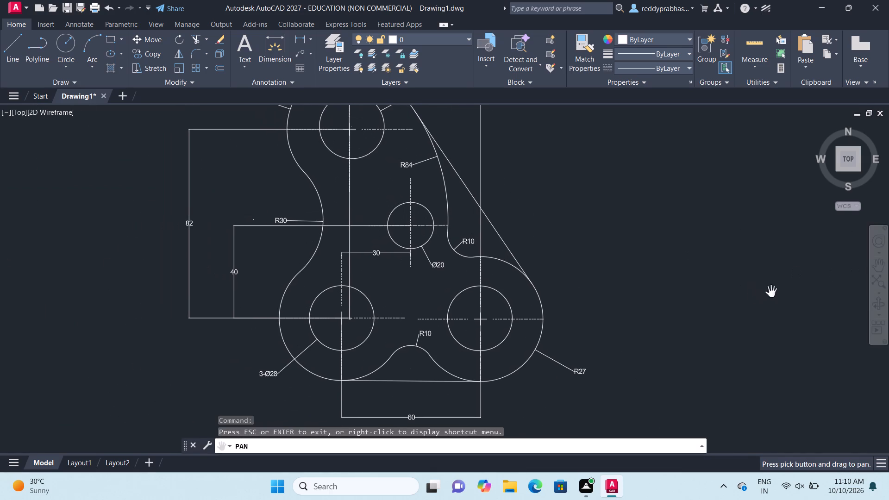
# Review the complete bracket drawing, checking its outline, holes, centre lines and dimensions both as a whole and at closer range.
pyautogui.moveTo(756, 284); pyautogui.dragTo(793, 305)
pyautogui.moveTo(763, 310); pyautogui.dragTo(767, 315)
pyautogui.moveTo(744, 295); pyautogui.dragTo(751, 314)
pyautogui.click(751, 314)
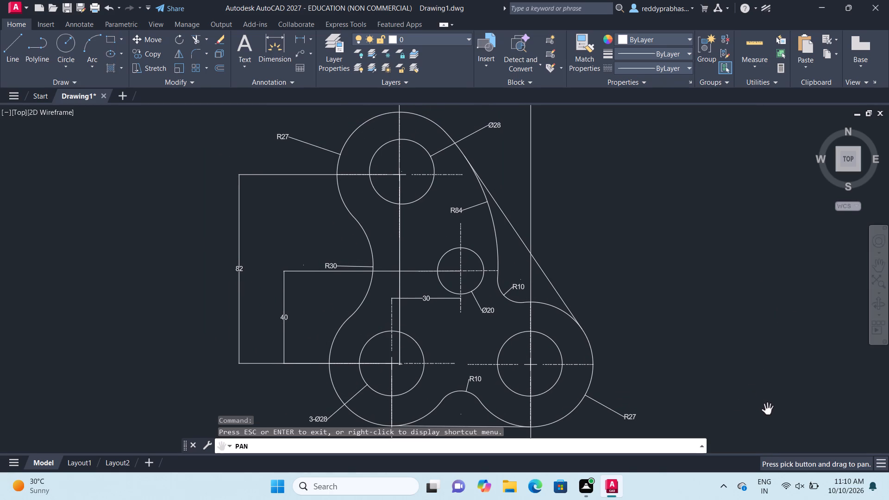
pyautogui.scroll(-1, 502, 393)
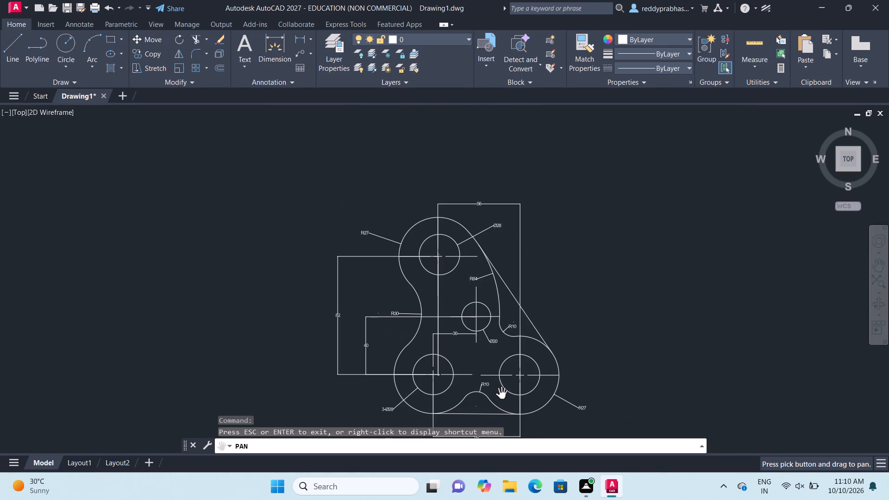
pyautogui.moveTo(609, 356); pyautogui.dragTo(613, 337)
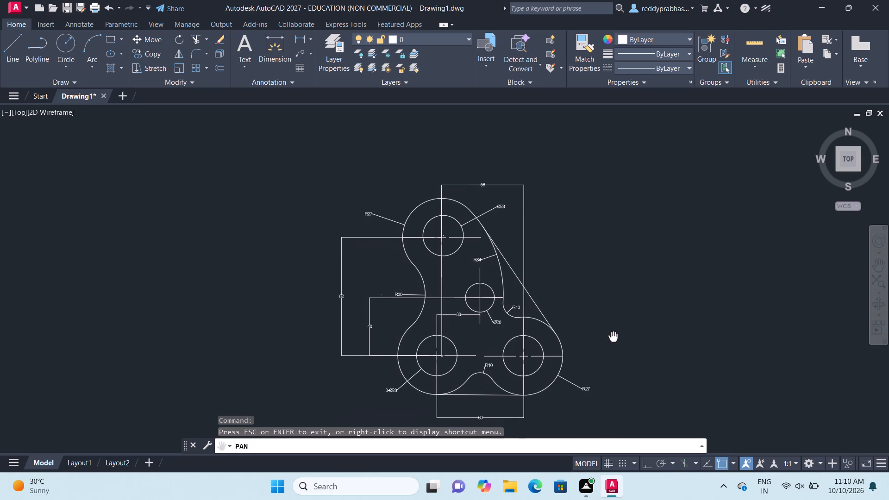
pyautogui.moveTo(613, 337); pyautogui.dragTo(617, 308)
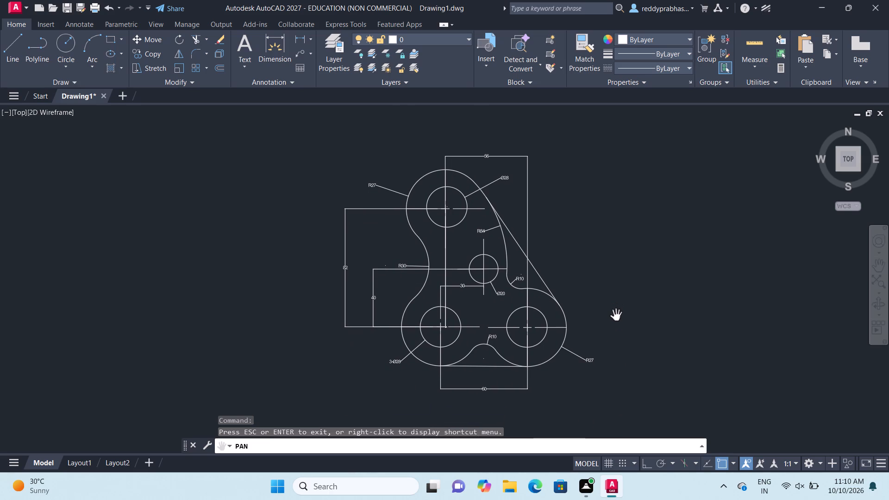
pyautogui.scroll(1, 616, 316)
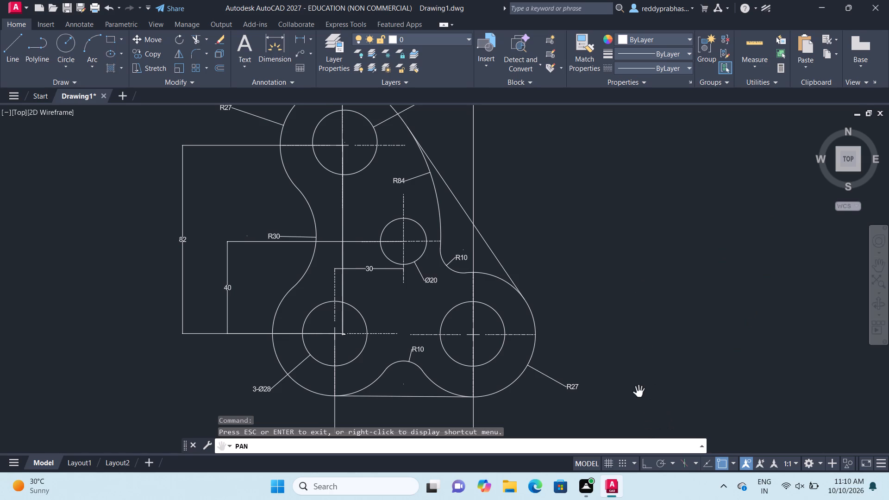
pyautogui.scroll(-1, 639, 392)
pyautogui.scroll(1, 639, 392)
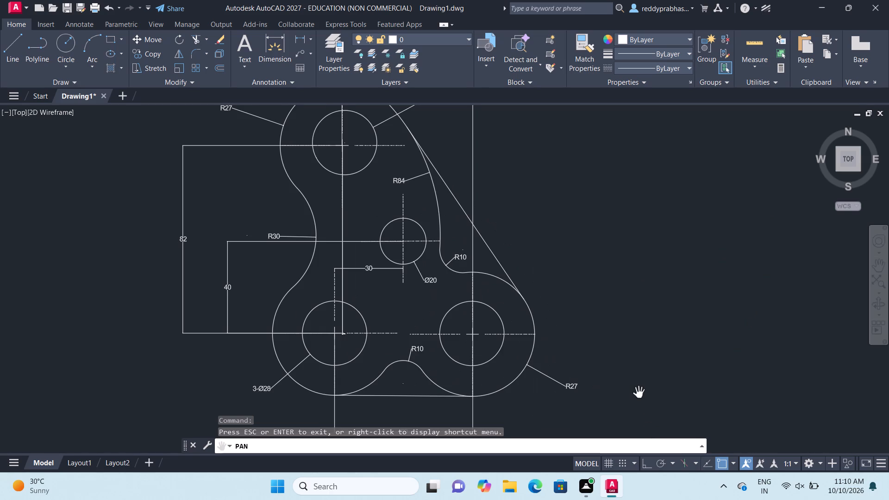
pyautogui.moveTo(639, 392); pyautogui.dragTo(673, 421)
pyautogui.moveTo(638, 396); pyautogui.dragTo(659, 405)
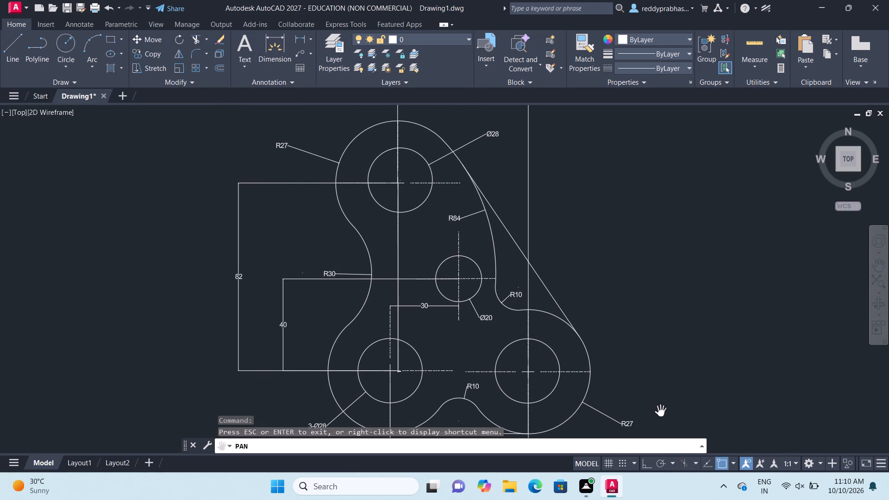
pyautogui.keyDown('ctrl'); pyautogui.scroll(-2, 661, 412); pyautogui.keyUp('ctrl')
pyautogui.keyDown('ctrl'); pyautogui.scroll(1, 661, 412); pyautogui.keyUp('ctrl')
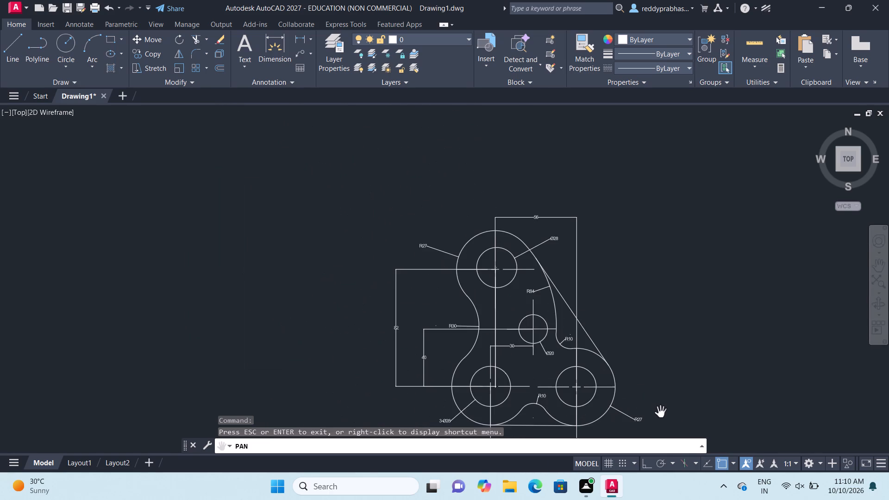
pyautogui.keyDown('ctrl'); pyautogui.scroll(1, 661, 412); pyautogui.keyUp('ctrl')
pyautogui.keyDown('ctrl'); pyautogui.scroll(-1, 661, 412); pyautogui.keyUp('ctrl')
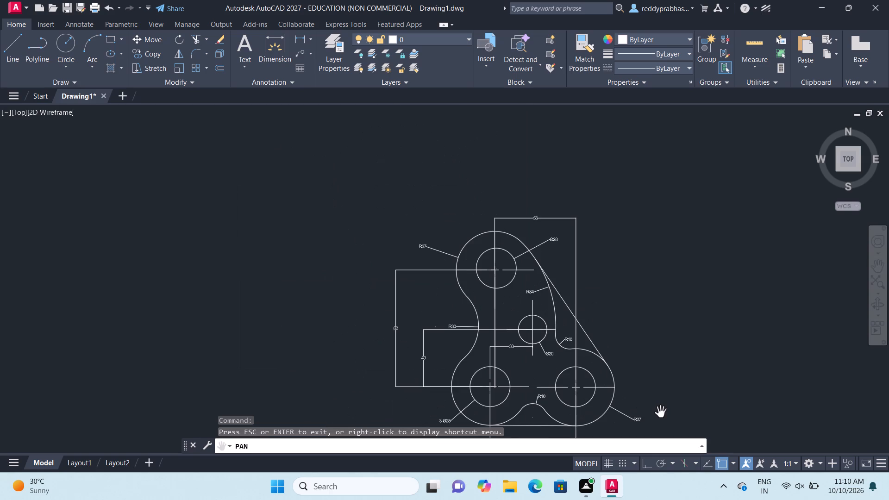
pyautogui.moveTo(661, 412); pyautogui.dragTo(675, 344)
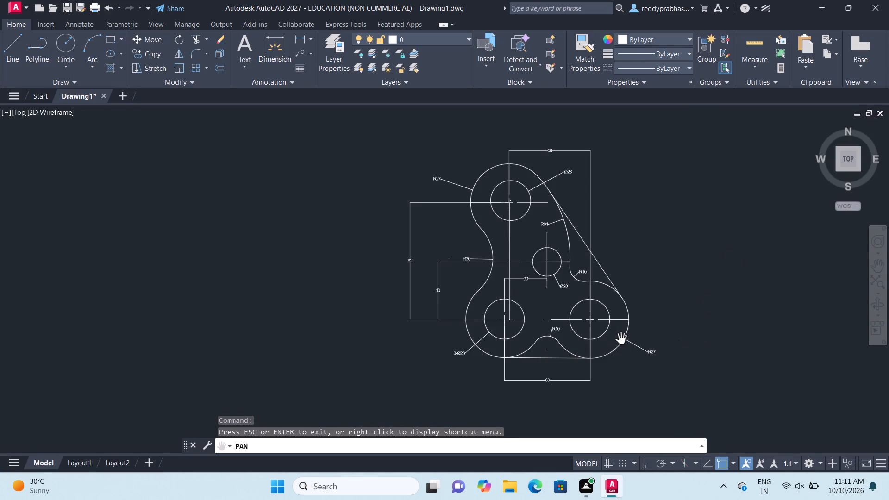
pyautogui.moveTo(671, 340); pyautogui.dragTo(630, 338)
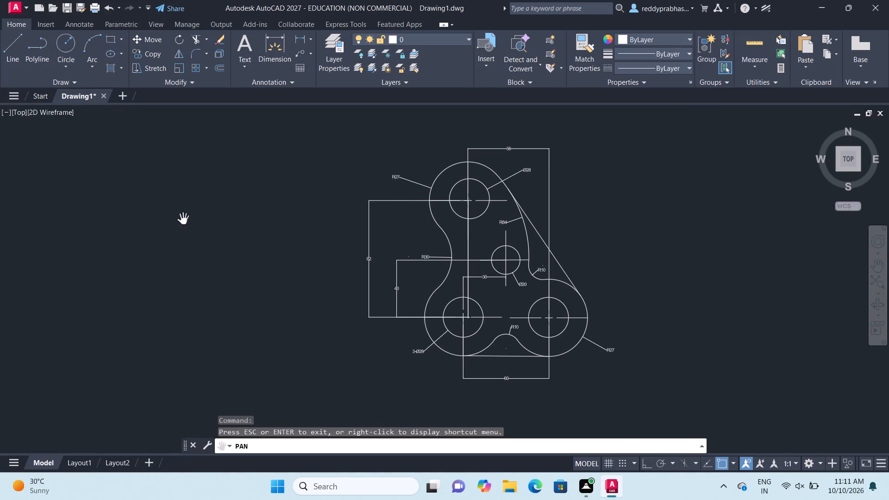
# Save the drawing in the Documents folder as Triangular 3 Hole Bracket.dwg and dismiss the web and mobile notice.
pyautogui.click(12, 5)
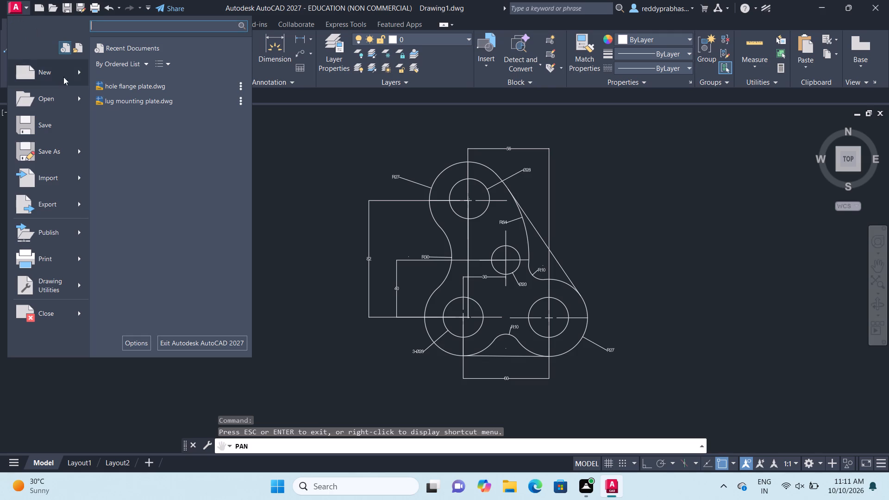
pyautogui.doubleClick(57, 128)
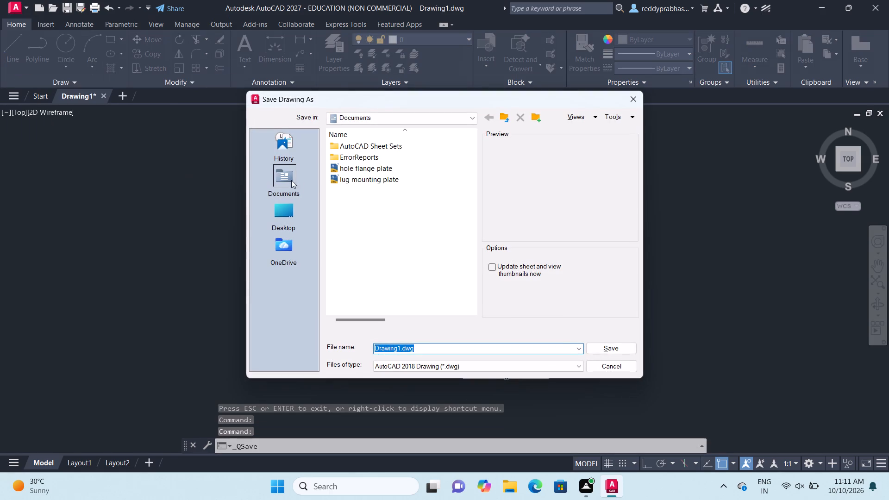
pyautogui.press('BackSpace')
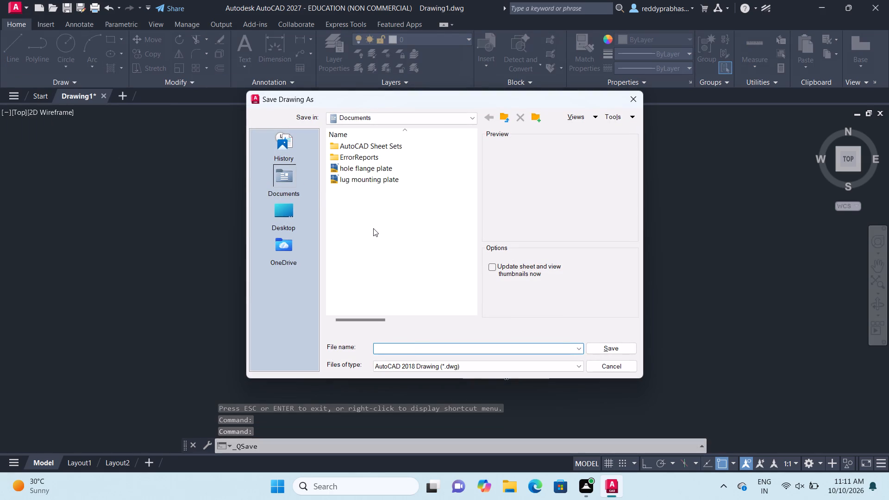
pyautogui.write('tri')
pyautogui.press('BackSpace')
pyautogui.press('BackSpace')
pyautogui.press('BackSpace')
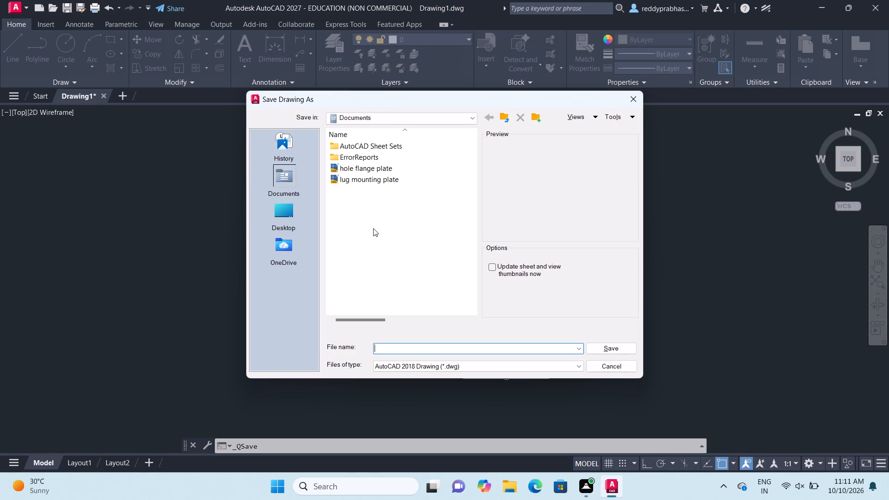
pyautogui.hotkey('shift', 't')
pyautogui.write('riangular')
pyautogui.press('space')
pyautogui.write('3')
pyautogui.press('space')
pyautogui.write('Hole')
pyautogui.press('space')
pyautogui.write('b')
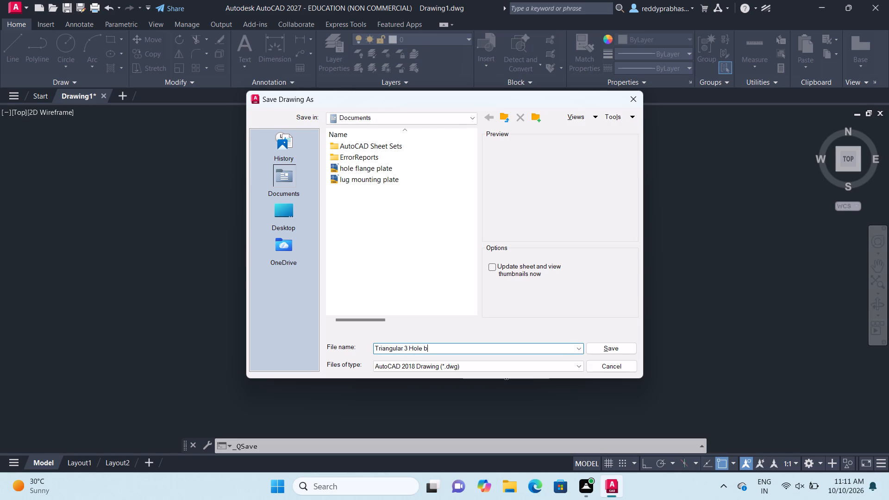
pyautogui.press('BackSpace')
pyautogui.hotkey('shift', 'b')
pyautogui.press('e')
pyautogui.press('BackSpace')
pyautogui.write('ra')
pyautogui.press('c')
pyautogui.write('ket')
pyautogui.press('.')
pyautogui.write('dwg')
pyautogui.press('Return')
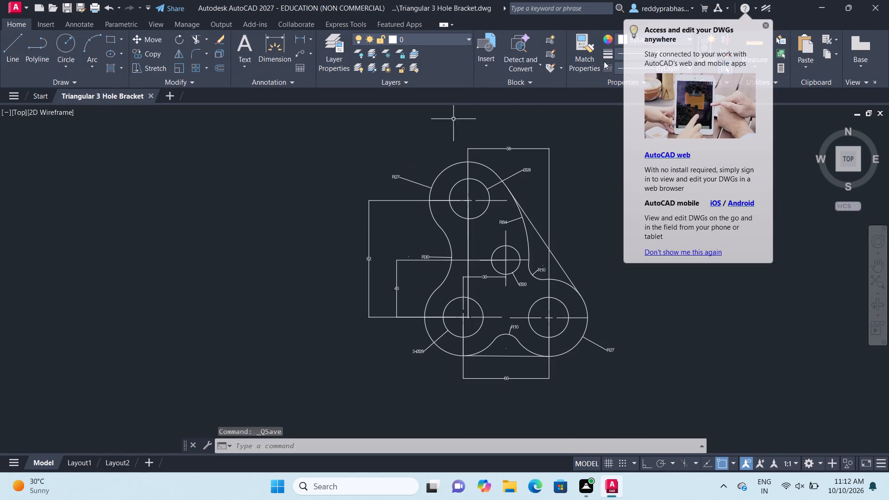
pyautogui.click(763, 25)
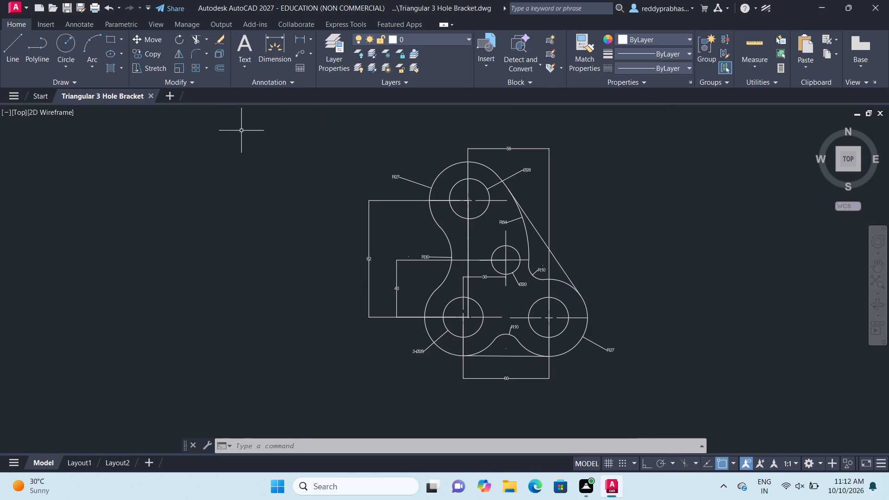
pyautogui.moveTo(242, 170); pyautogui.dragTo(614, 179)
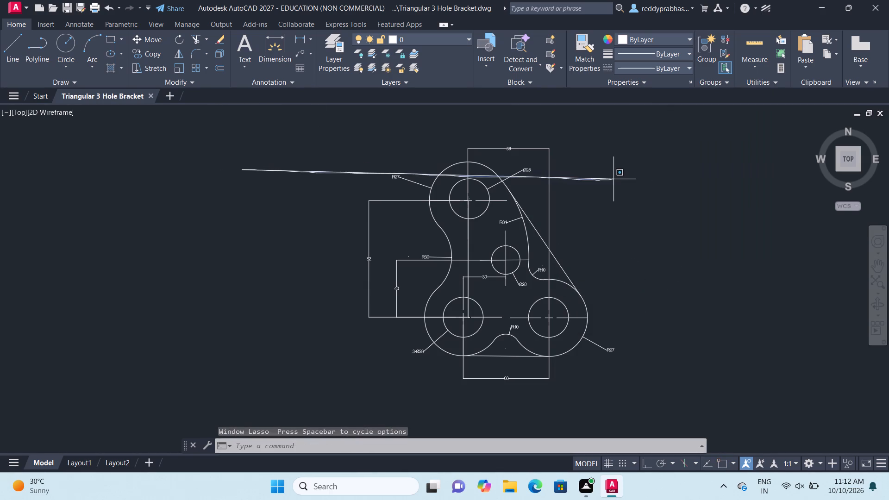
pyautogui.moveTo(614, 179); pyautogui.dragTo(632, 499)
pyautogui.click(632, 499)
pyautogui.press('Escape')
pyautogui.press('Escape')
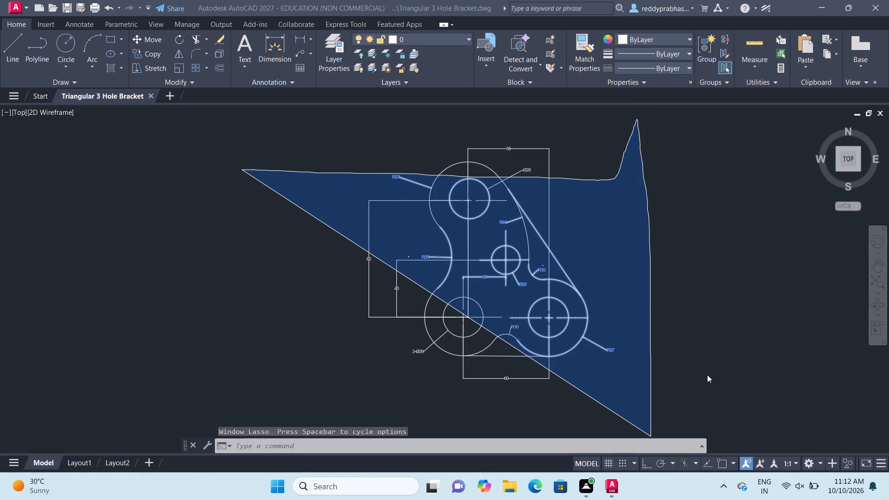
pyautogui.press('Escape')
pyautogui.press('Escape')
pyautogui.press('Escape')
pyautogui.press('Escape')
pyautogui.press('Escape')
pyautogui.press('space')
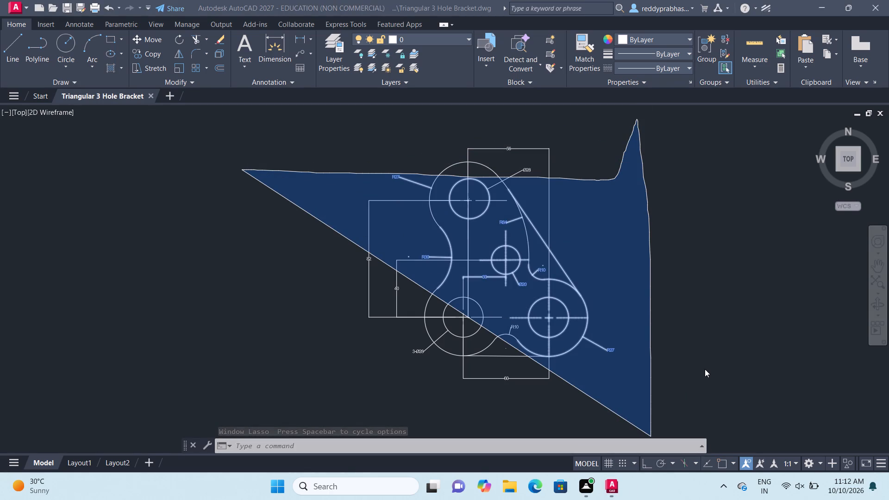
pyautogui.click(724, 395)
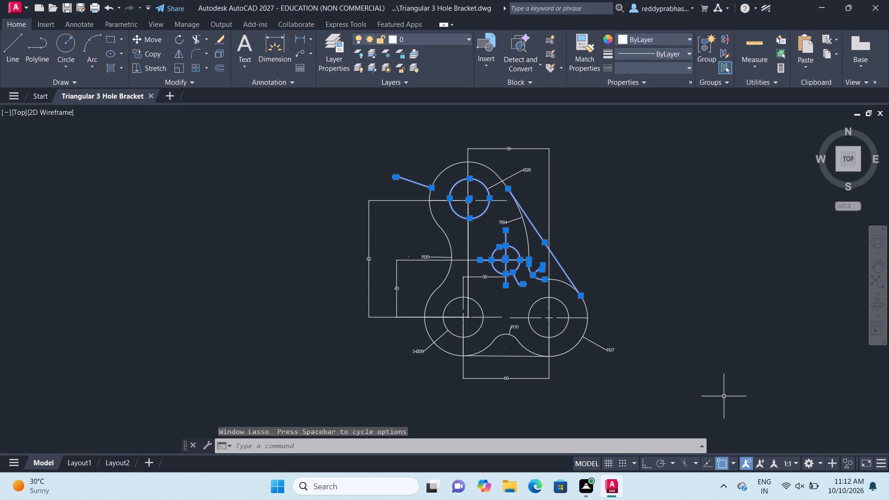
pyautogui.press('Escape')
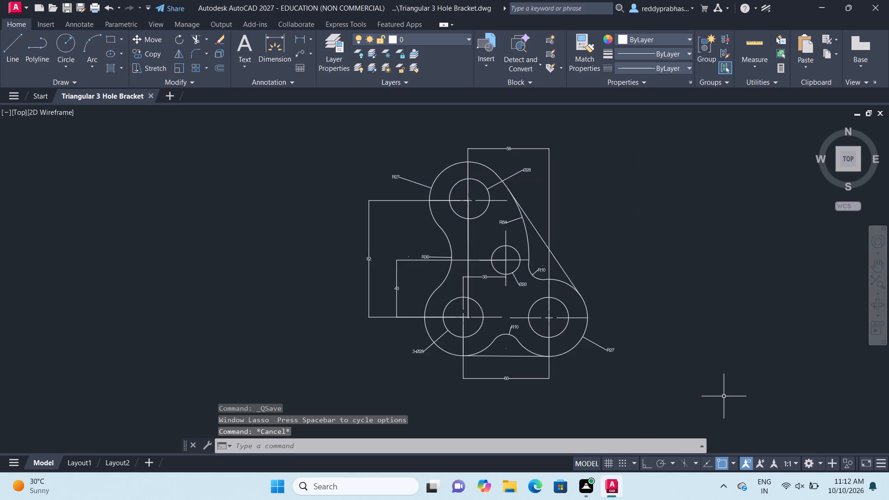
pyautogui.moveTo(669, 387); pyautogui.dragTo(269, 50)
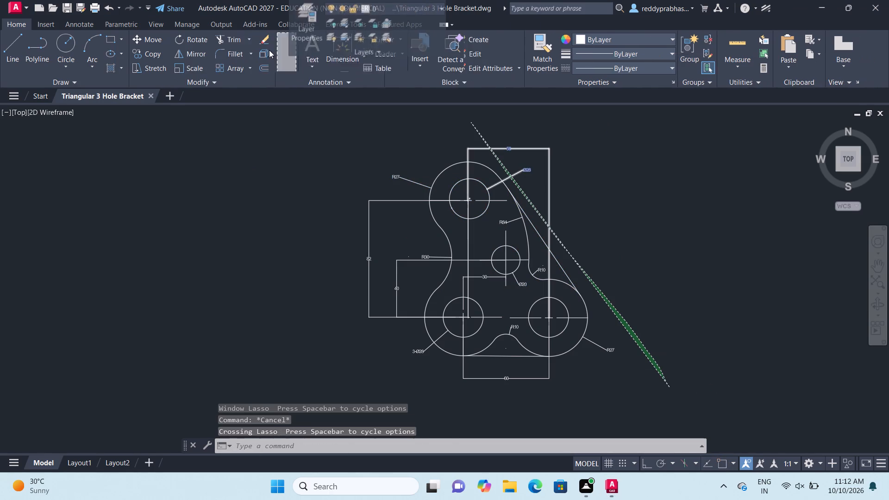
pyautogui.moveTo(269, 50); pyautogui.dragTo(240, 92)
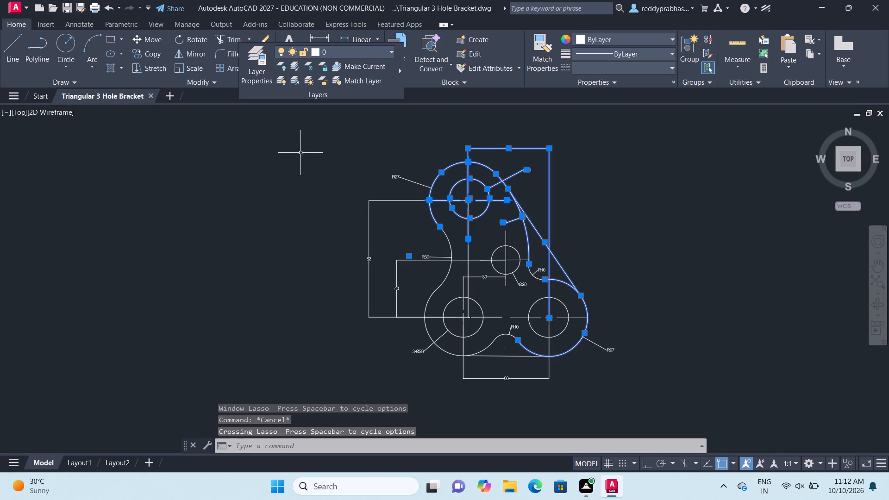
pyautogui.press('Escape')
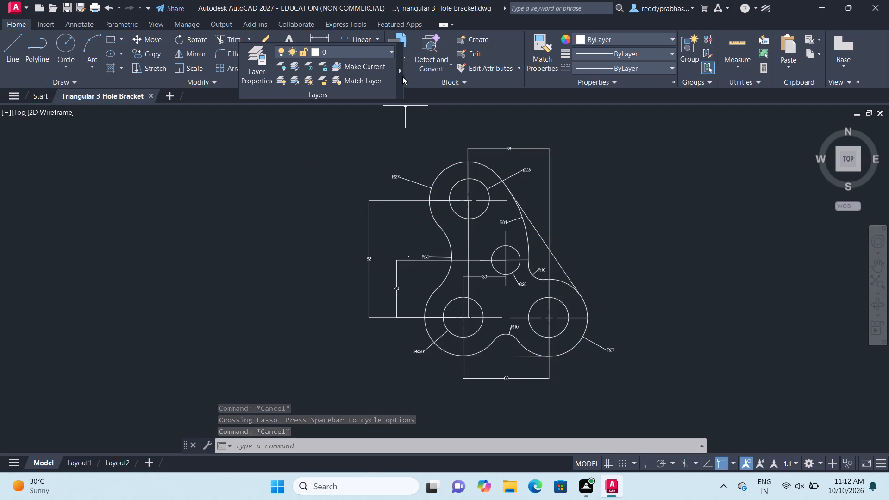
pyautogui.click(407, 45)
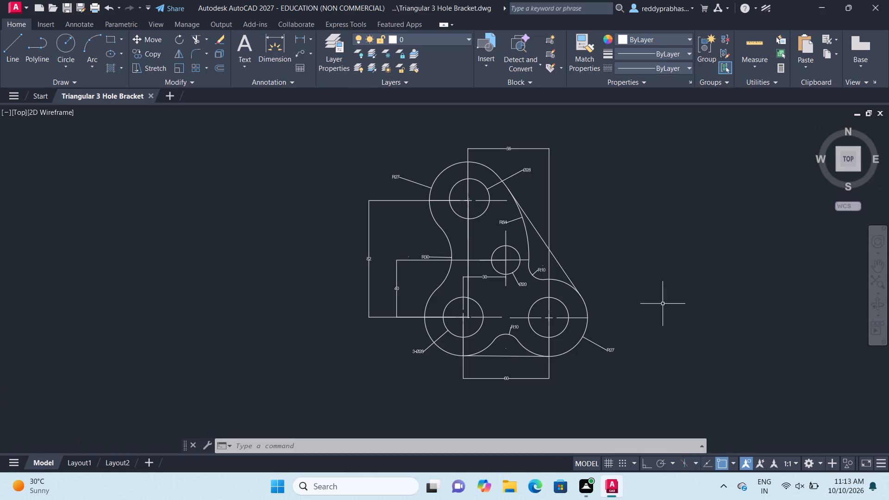
# Inspect the two lower 28 mm holes, their centre lines and the R10 arc between them close up.
pyautogui.click(876, 268)
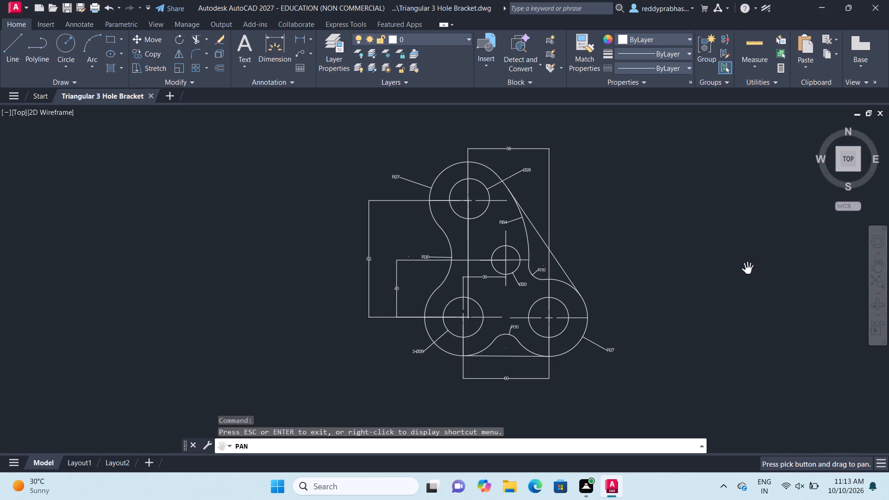
pyautogui.moveTo(748, 269); pyautogui.dragTo(639, 252)
pyautogui.scroll(1, 563, 317)
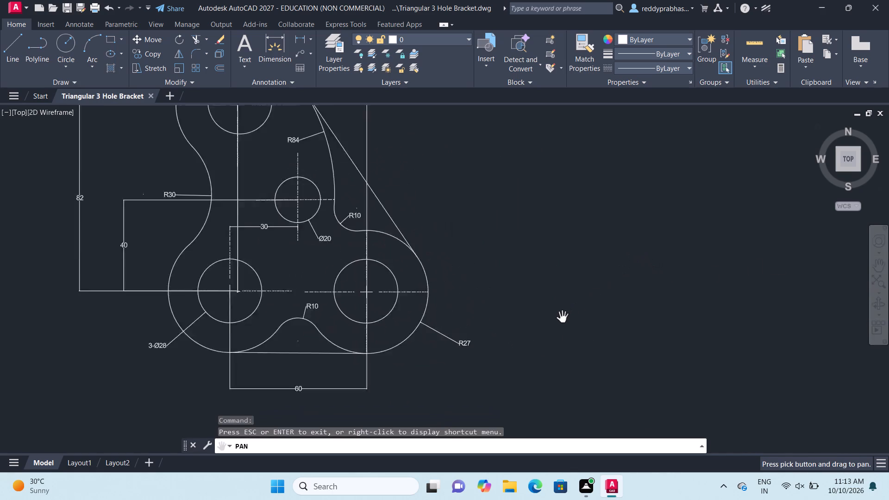
pyautogui.scroll(1, 563, 317)
pyautogui.moveTo(408, 296); pyautogui.dragTo(654, 332)
pyautogui.scroll(3, 653, 333)
pyautogui.moveTo(376, 271); pyautogui.dragTo(888, 313)
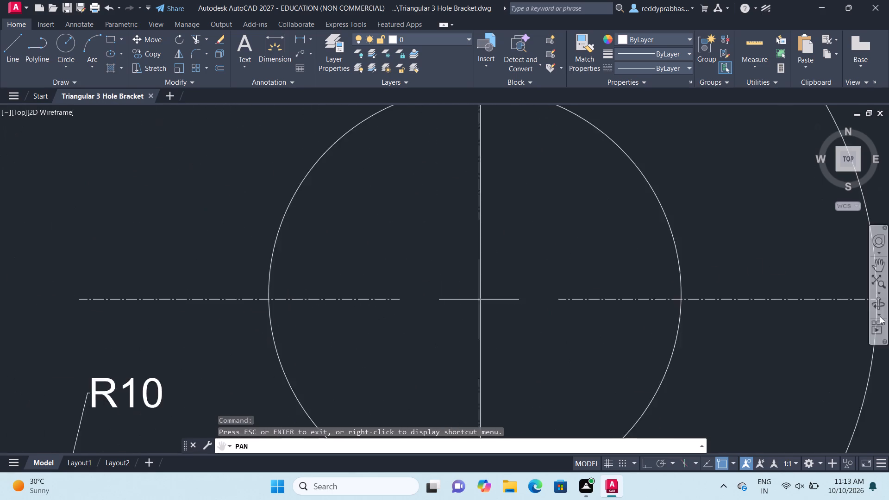
pyautogui.scroll(3, 761, 319)
pyautogui.scroll(-5, 686, 311)
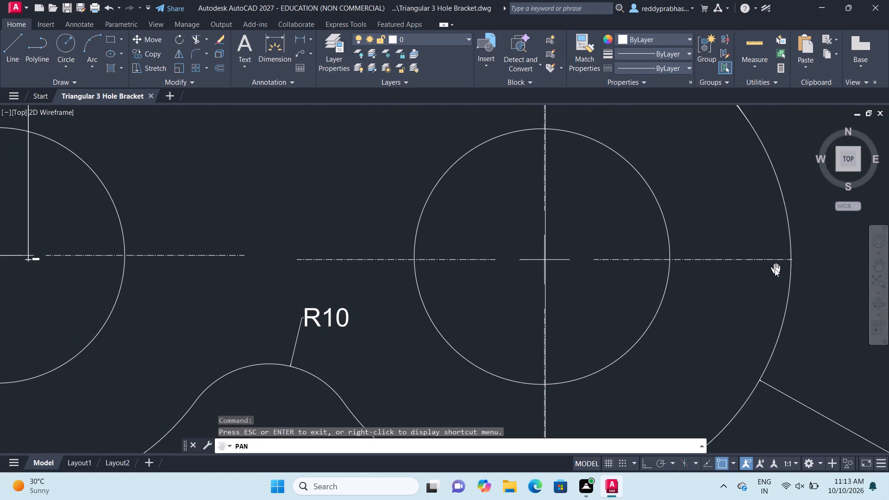
pyautogui.press('Escape')
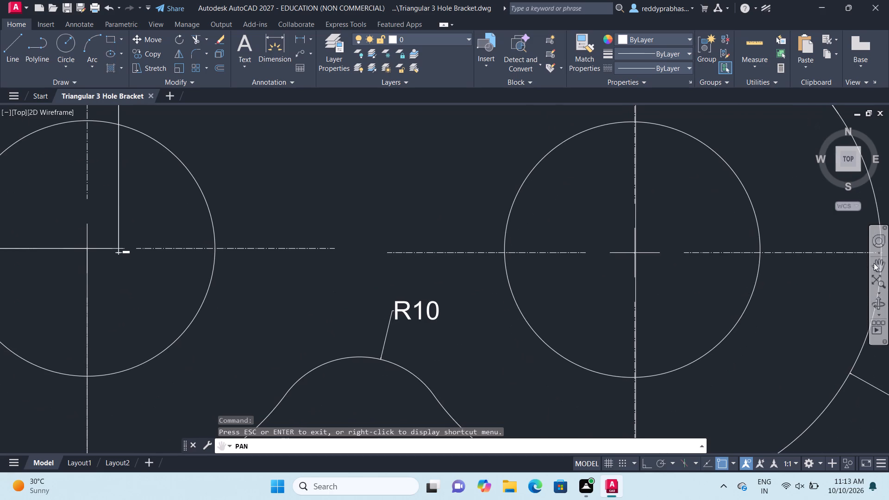
pyautogui.click(879, 266)
pyautogui.scroll(-5, 794, 261)
pyautogui.moveTo(852, 264); pyautogui.dragTo(792, 268)
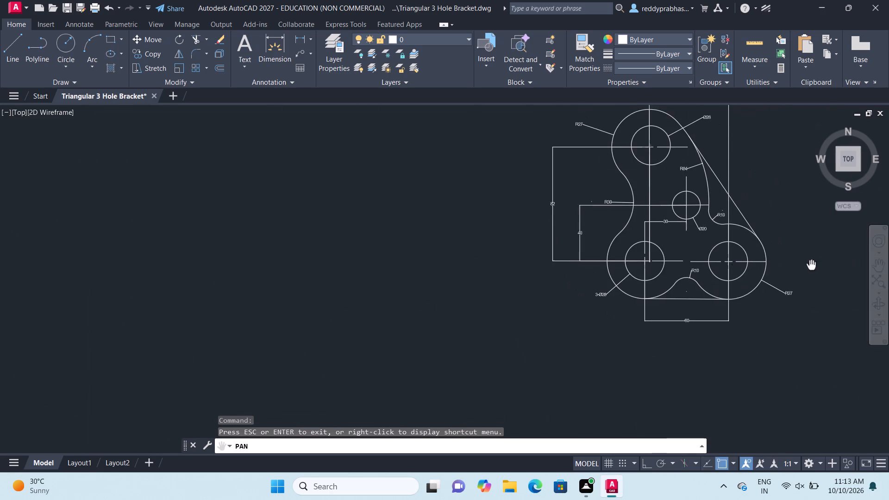
pyautogui.moveTo(792, 268); pyautogui.dragTo(759, 269)
pyautogui.moveTo(756, 270); pyautogui.dragTo(642, 307)
pyautogui.press('Escape')
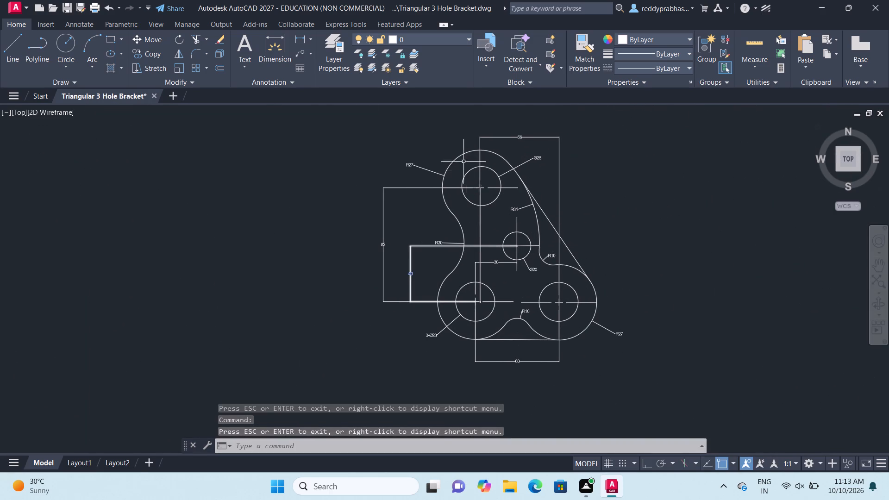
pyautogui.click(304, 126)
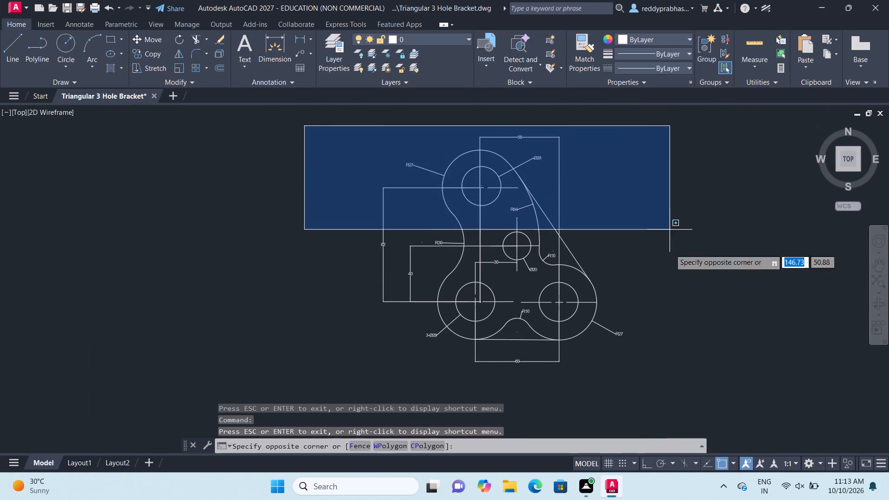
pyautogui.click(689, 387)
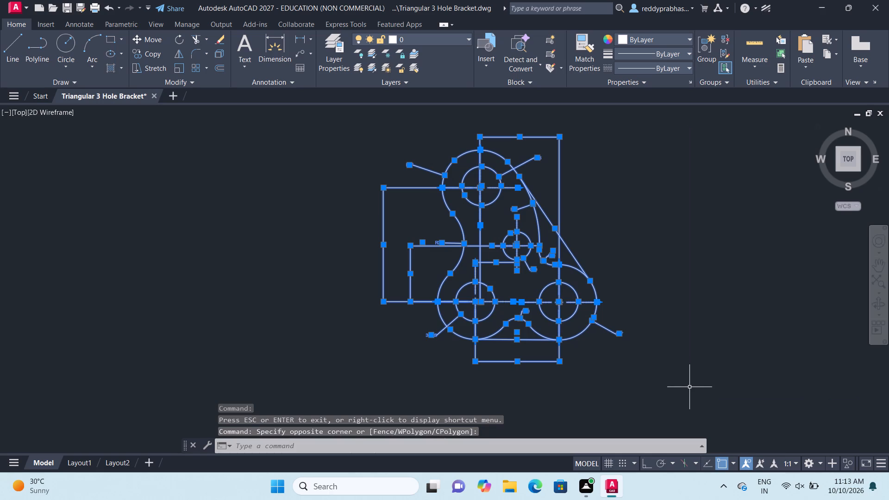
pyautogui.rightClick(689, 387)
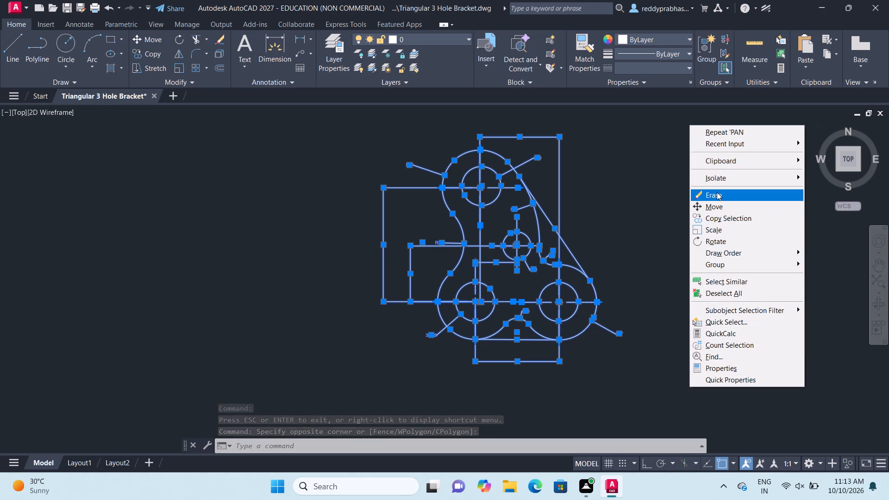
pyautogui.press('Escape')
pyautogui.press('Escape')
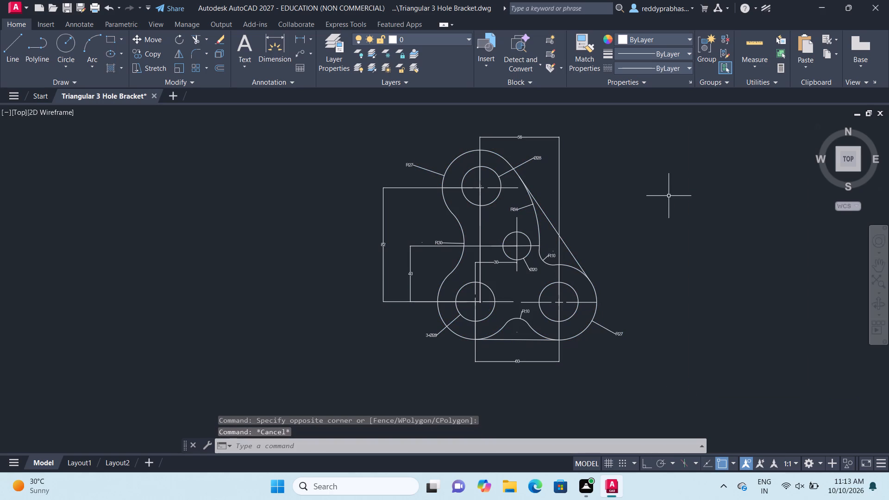
# Inspect the 20 mm hole close up, following its horizontal and vertical centre lines and the adjoining extension line.
pyautogui.click(872, 265)
pyautogui.moveTo(787, 265); pyautogui.dragTo(699, 272)
pyautogui.moveTo(693, 272); pyautogui.dragTo(683, 272)
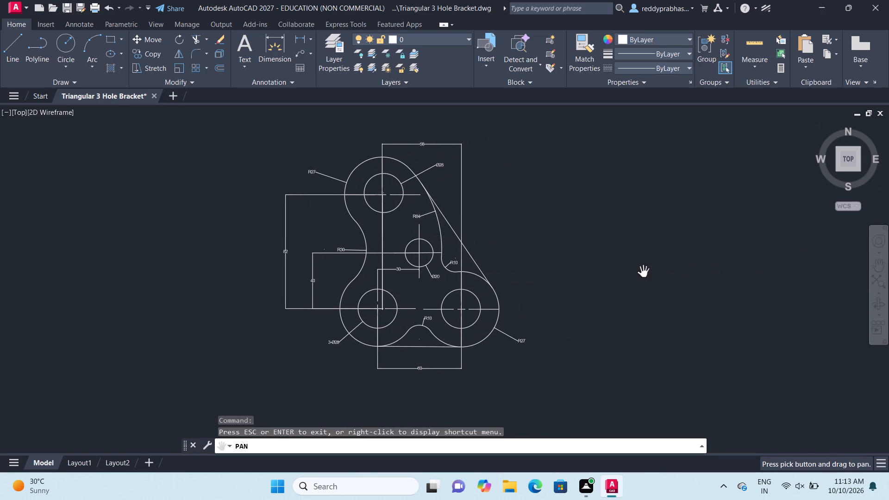
pyautogui.scroll(2, 643, 272)
pyautogui.moveTo(181, 257); pyautogui.dragTo(607, 280)
pyautogui.scroll(2, 604, 281)
pyautogui.scroll(-2, 531, 269)
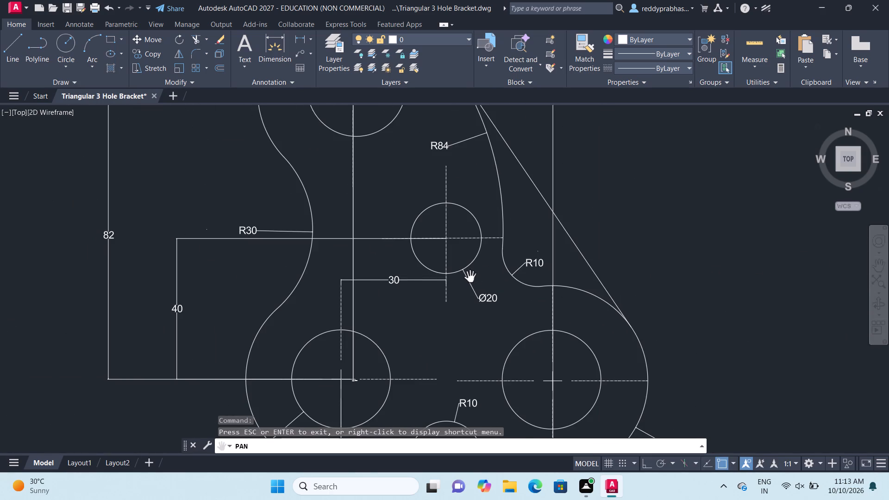
pyautogui.scroll(3, 474, 273)
pyautogui.moveTo(415, 253); pyautogui.dragTo(344, 329)
pyautogui.scroll(2, 369, 302)
pyautogui.moveTo(369, 287); pyautogui.dragTo(441, 393)
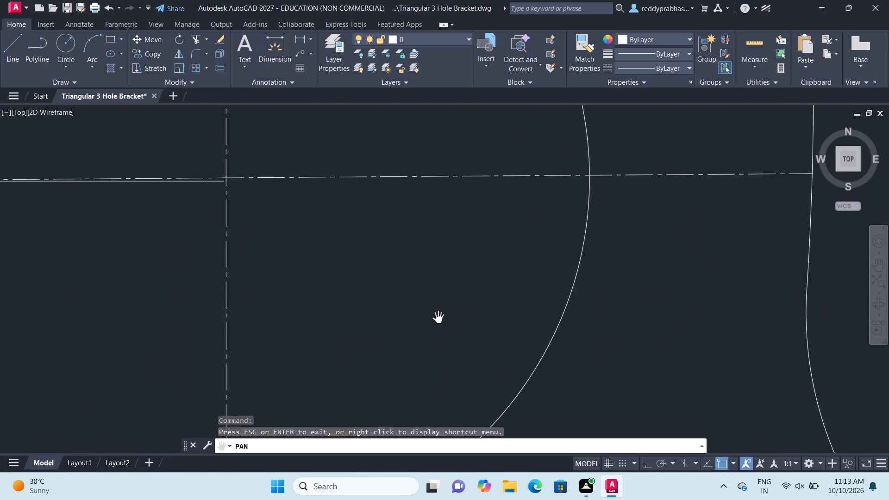
pyautogui.scroll(-4, 438, 318)
pyautogui.scroll(2, 436, 318)
pyautogui.scroll(1, 309, 289)
pyautogui.moveTo(309, 289); pyautogui.dragTo(378, 322)
pyautogui.moveTo(301, 297); pyautogui.dragTo(322, 298)
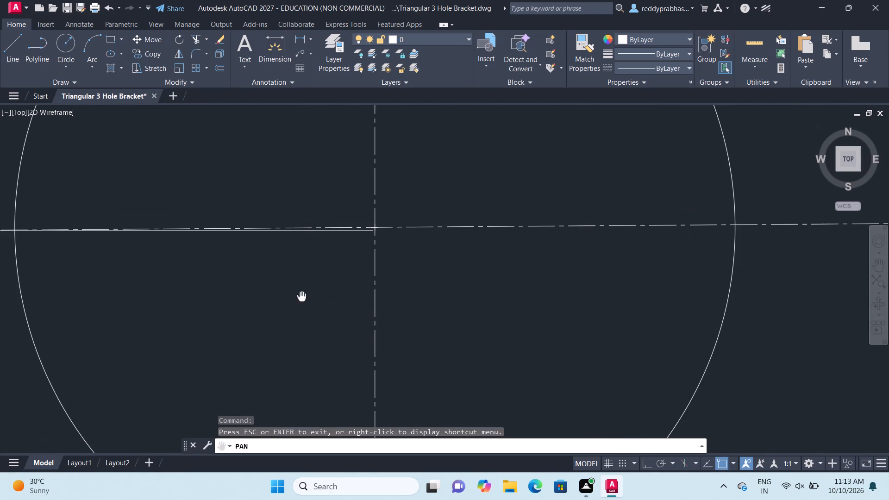
pyautogui.moveTo(322, 298); pyautogui.dragTo(782, 356)
pyautogui.moveTo(667, 339); pyautogui.dragTo(888, 381)
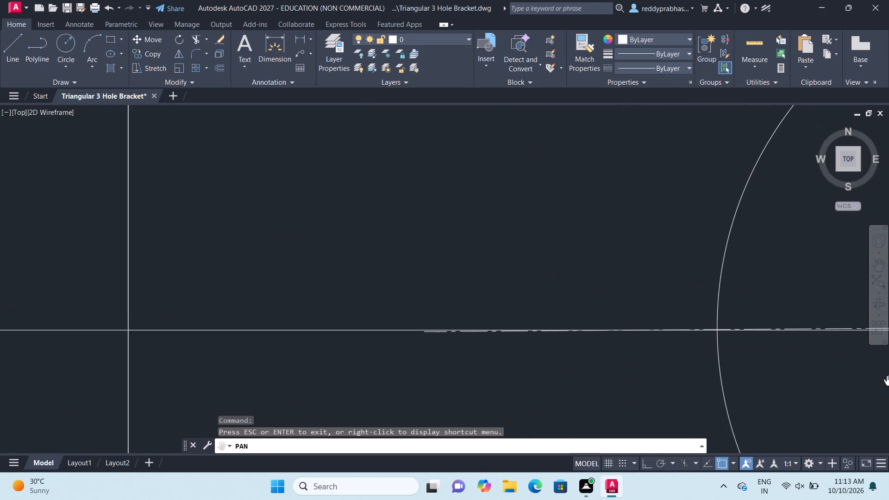
pyautogui.moveTo(888, 381); pyautogui.dragTo(831, 375)
pyautogui.moveTo(679, 356); pyautogui.dragTo(620, 344)
pyautogui.scroll(-6, 92, 231)
pyautogui.scroll(2, 123, 232)
pyautogui.moveTo(301, 253); pyautogui.dragTo(524, 283)
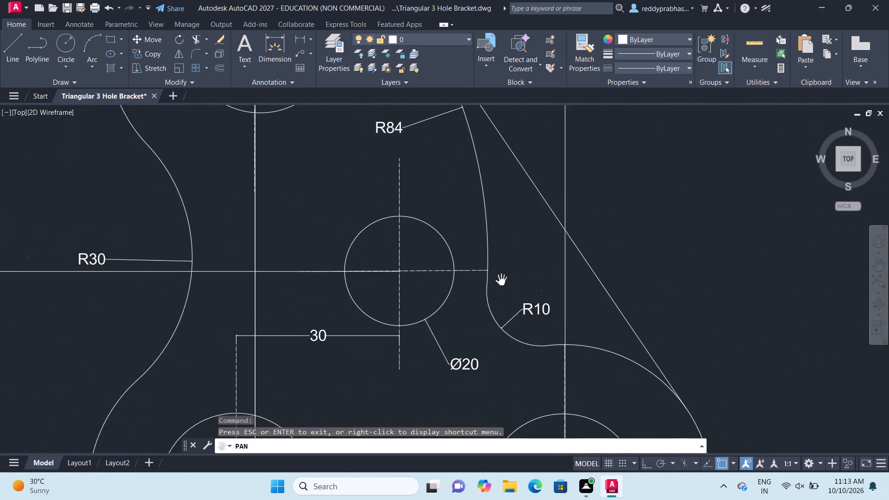
pyautogui.scroll(1, 410, 268)
pyautogui.scroll(-4, 389, 268)
pyautogui.scroll(3, 206, 231)
pyautogui.moveTo(888, 415); pyautogui.dragTo(376, 381)
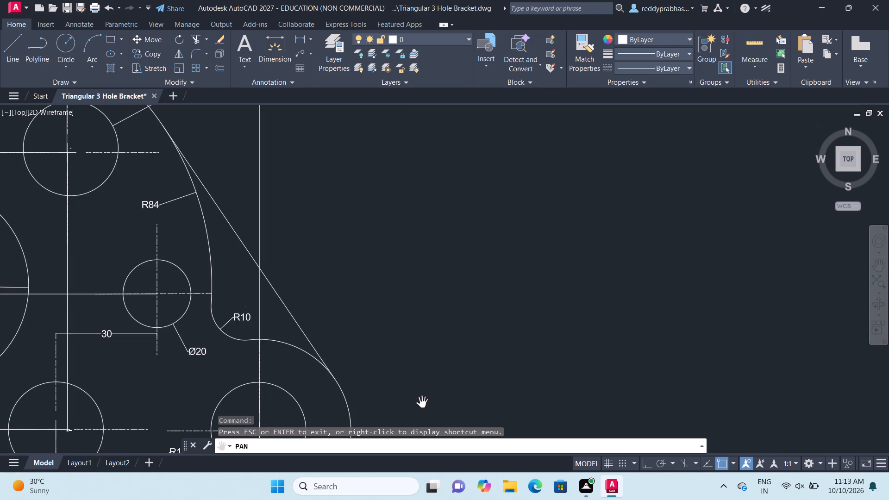
# Check the bracket's upper R27 end, lower rounded ends and hole dimensions at close range.
pyautogui.moveTo(390, 300); pyautogui.dragTo(670, 321)
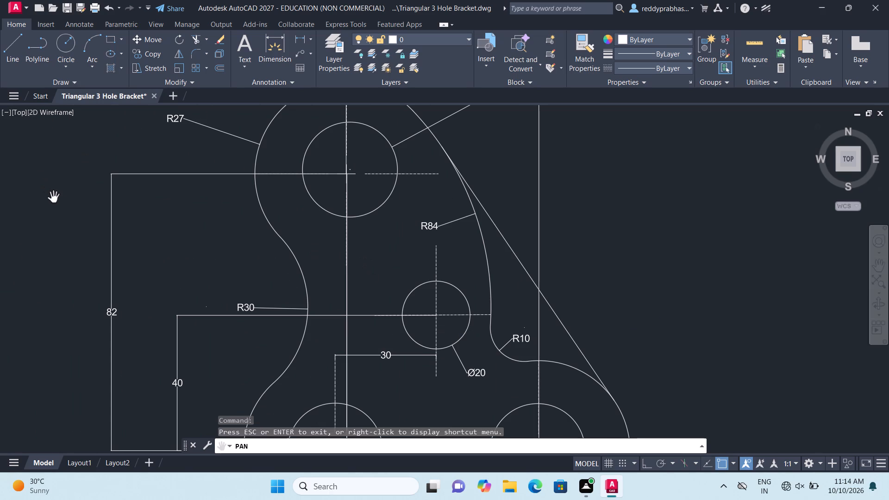
pyautogui.moveTo(63, 201); pyautogui.dragTo(101, 254)
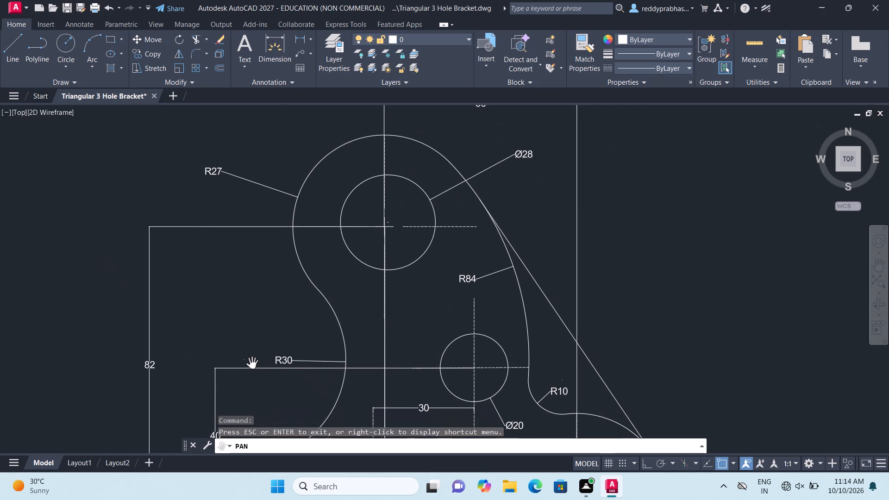
pyautogui.moveTo(229, 321); pyautogui.dragTo(182, 177)
pyautogui.moveTo(178, 274); pyautogui.dragTo(116, 177)
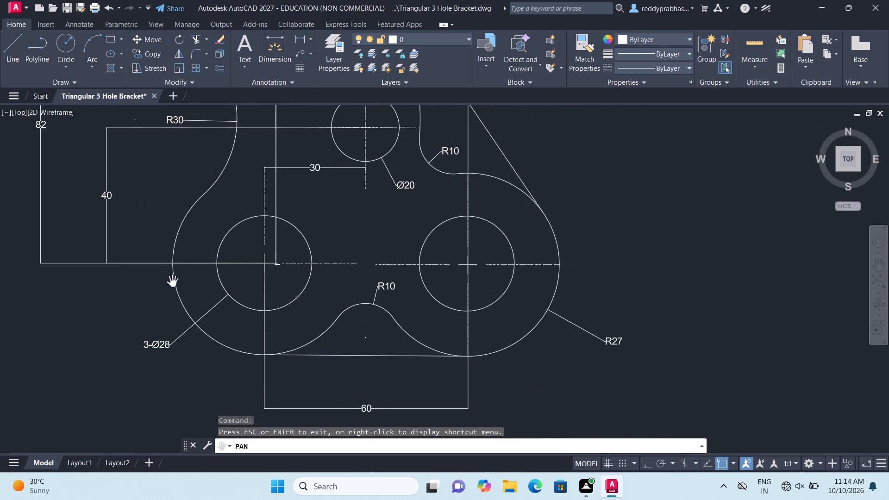
pyautogui.moveTo(223, 309); pyautogui.dragTo(163, 251)
pyautogui.moveTo(266, 293); pyautogui.dragTo(283, 371)
pyautogui.moveTo(258, 275); pyautogui.dragTo(270, 345)
pyautogui.moveTo(253, 282); pyautogui.dragTo(257, 340)
pyautogui.click(257, 340)
pyautogui.moveTo(242, 265); pyautogui.dragTo(316, 351)
pyautogui.moveTo(284, 288); pyautogui.dragTo(295, 343)
pyautogui.moveTo(270, 289); pyautogui.dragTo(275, 316)
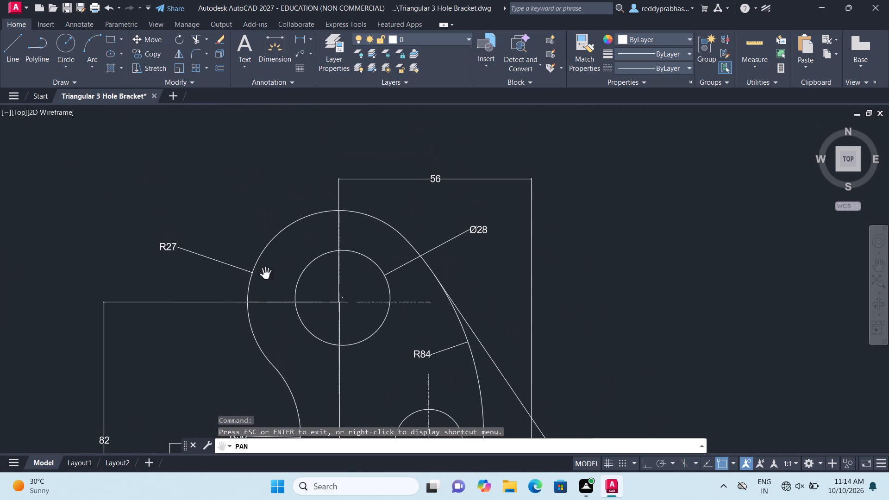
pyautogui.moveTo(266, 281); pyautogui.dragTo(287, 315)
pyautogui.moveTo(249, 273); pyautogui.dragTo(277, 314)
pyautogui.moveTo(337, 340); pyautogui.dragTo(154, 281)
pyautogui.moveTo(321, 324); pyautogui.dragTo(303, 319)
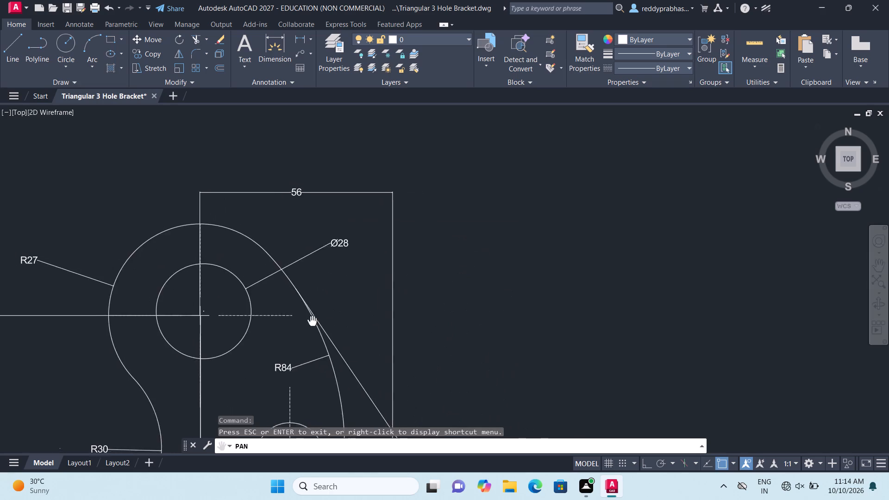
pyautogui.moveTo(303, 319); pyautogui.dragTo(394, 303)
# Review the bracket's outline, holes and dimensions from the upper R27 end down to its base.
pyautogui.scroll(-1, 393, 298)
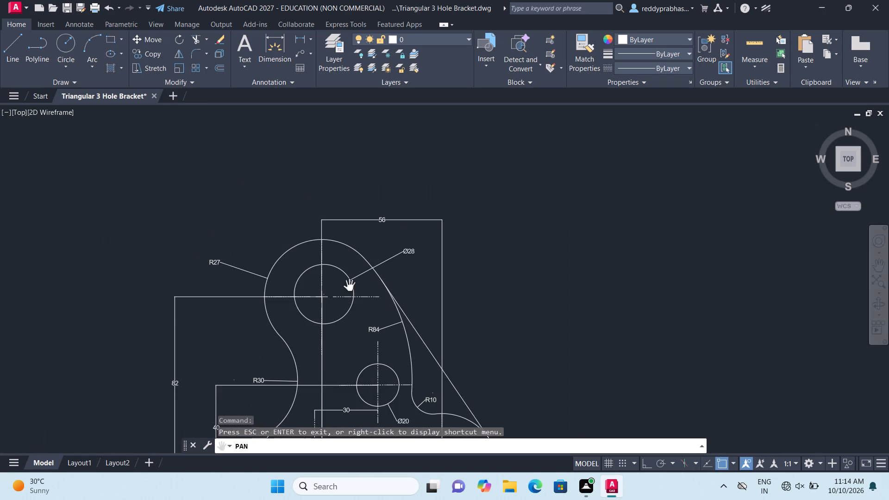
pyautogui.moveTo(314, 267); pyautogui.dragTo(313, 236)
pyautogui.scroll(-1, 335, 259)
pyautogui.scroll(1, 325, 266)
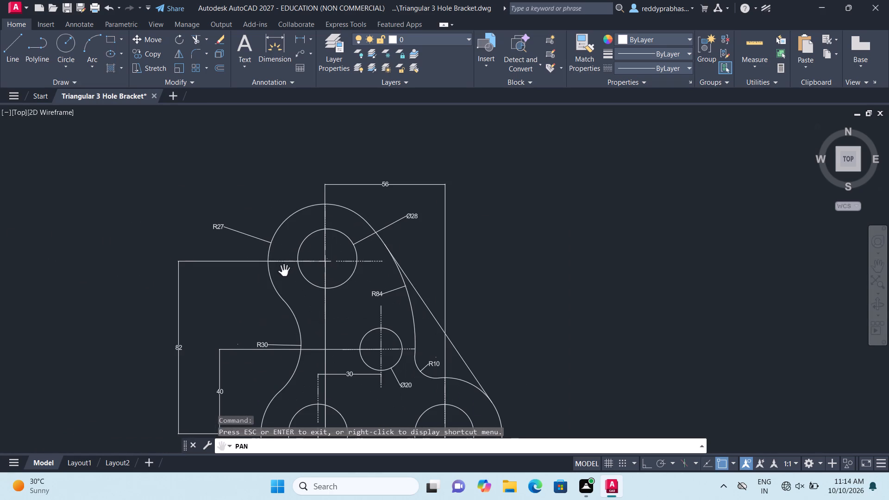
pyautogui.moveTo(284, 272); pyautogui.dragTo(320, 224)
pyautogui.click(320, 224)
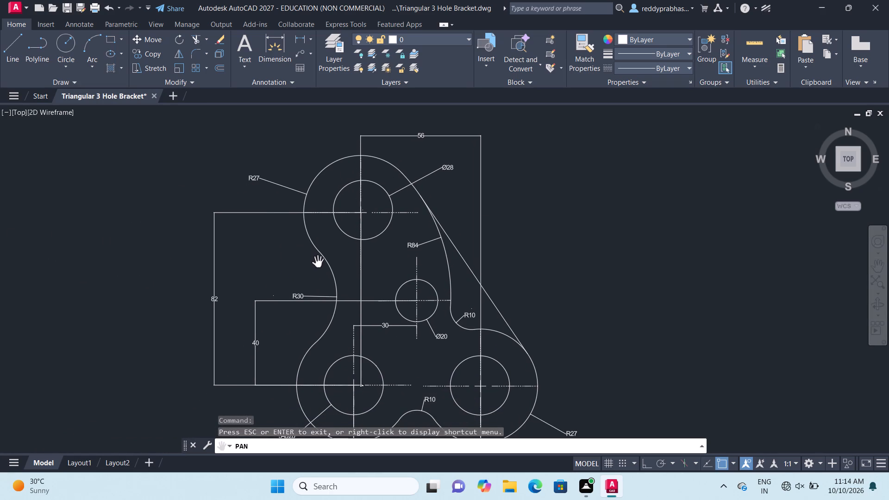
pyautogui.moveTo(450, 288); pyautogui.dragTo(437, 231)
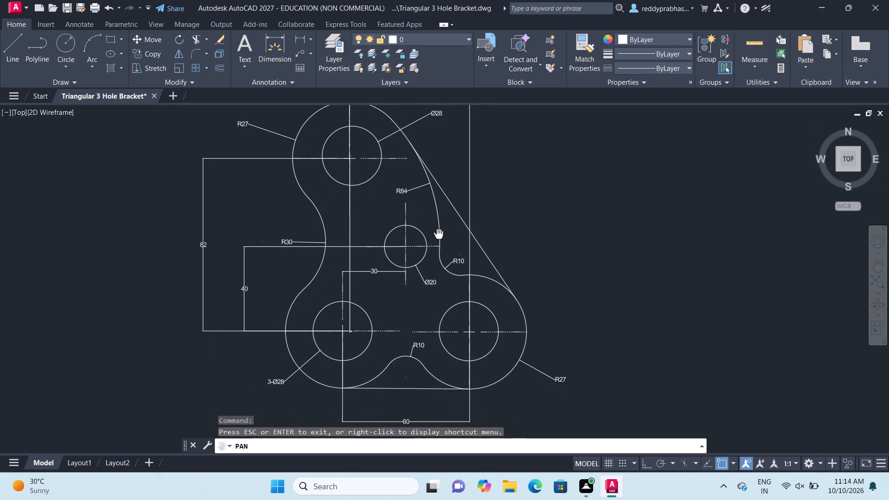
pyautogui.moveTo(378, 271); pyautogui.dragTo(462, 325)
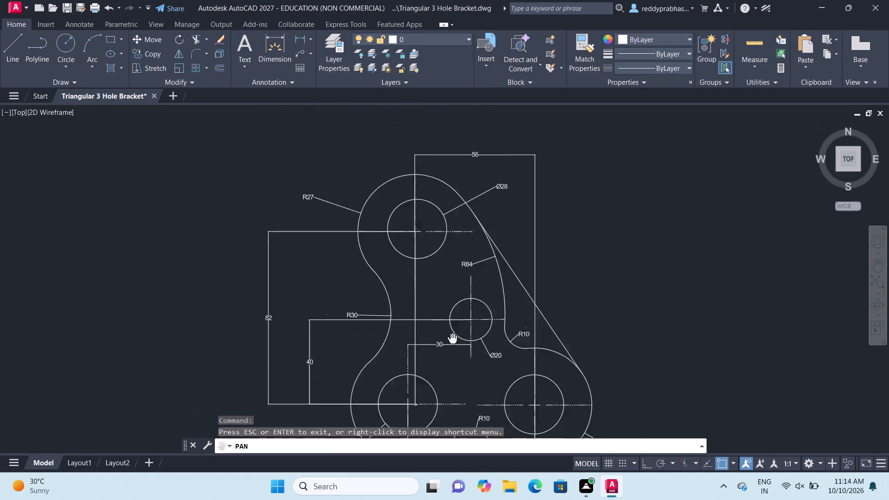
pyautogui.moveTo(462, 325); pyautogui.dragTo(317, 295)
pyautogui.moveTo(307, 246); pyautogui.dragTo(325, 344)
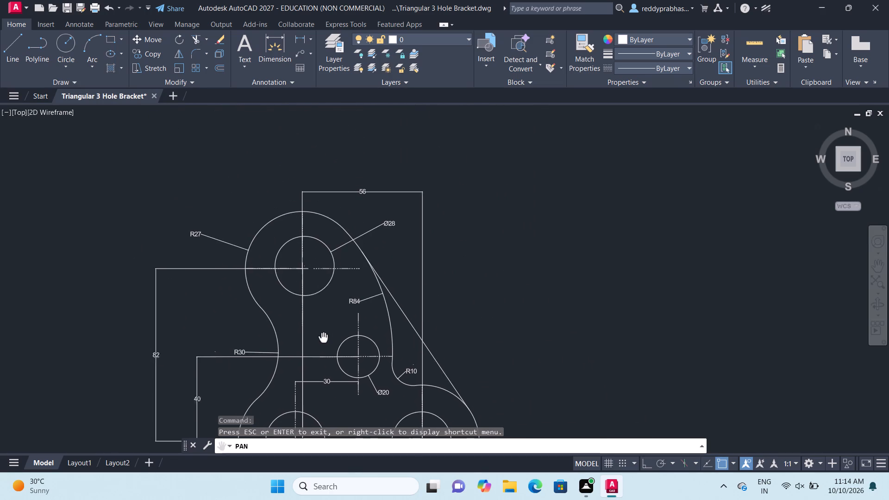
pyautogui.moveTo(325, 344); pyautogui.dragTo(328, 342)
pyautogui.moveTo(336, 251); pyautogui.dragTo(416, 263)
pyautogui.click(416, 263)
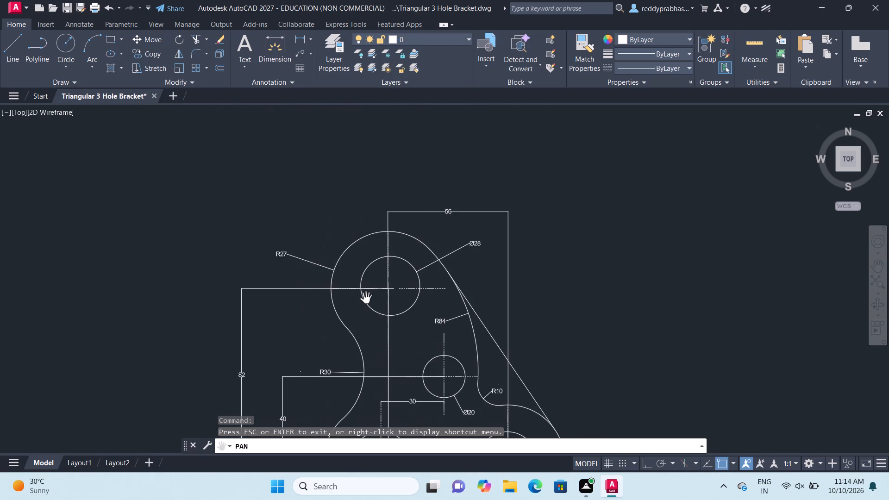
pyautogui.press('Escape')
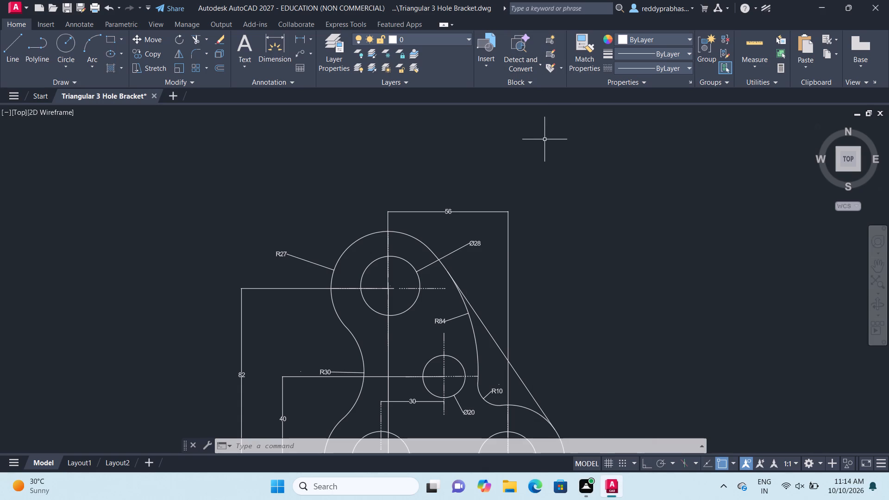
# Review the complete bracket drawing once more, as a whole and at closer range.
pyautogui.scroll(-2, 545, 139)
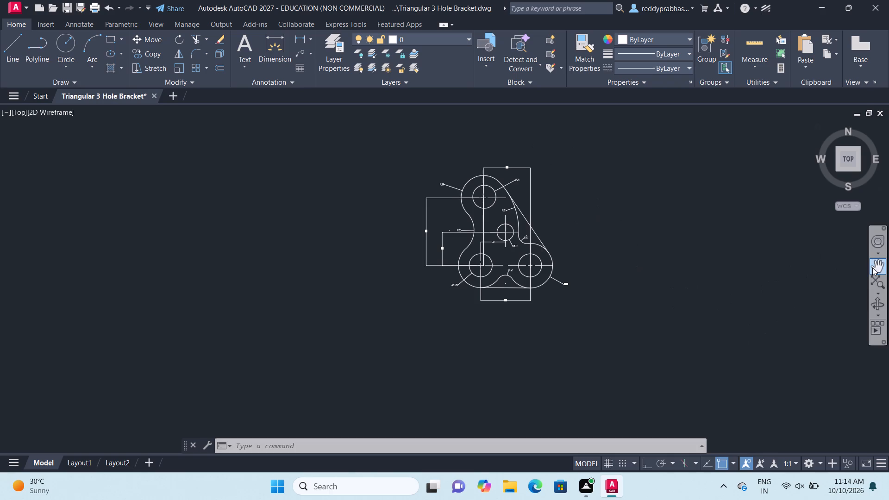
pyautogui.click(872, 268)
pyautogui.moveTo(739, 254); pyautogui.dragTo(753, 325)
pyautogui.scroll(2, 746, 312)
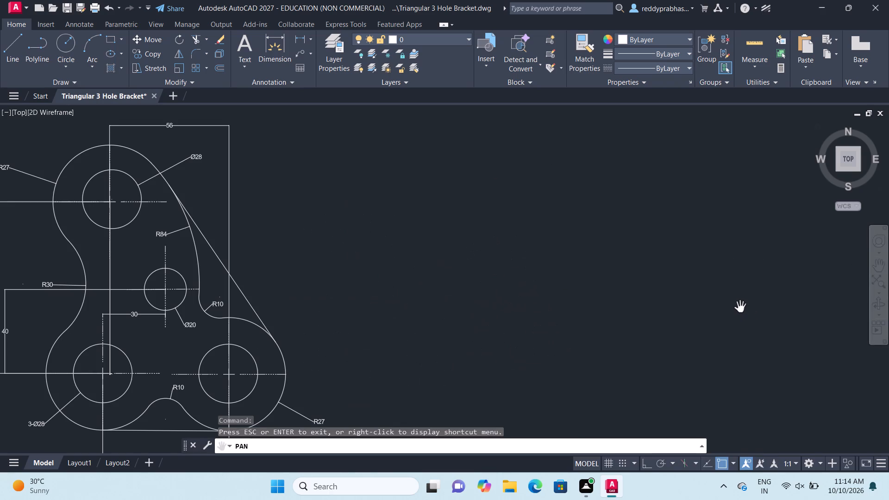
pyautogui.moveTo(614, 252); pyautogui.dragTo(814, 257)
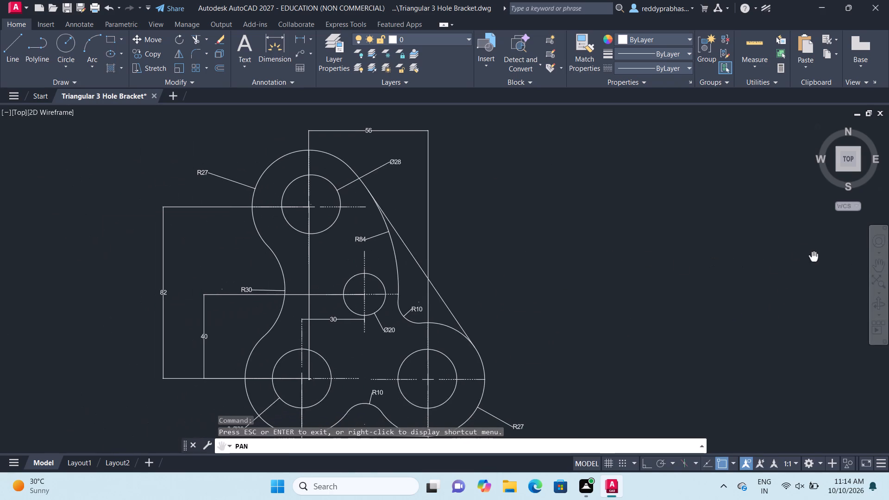
pyautogui.click(814, 257)
pyautogui.moveTo(584, 268); pyautogui.dragTo(620, 267)
pyautogui.scroll(-2, 620, 265)
pyautogui.scroll(2, 624, 267)
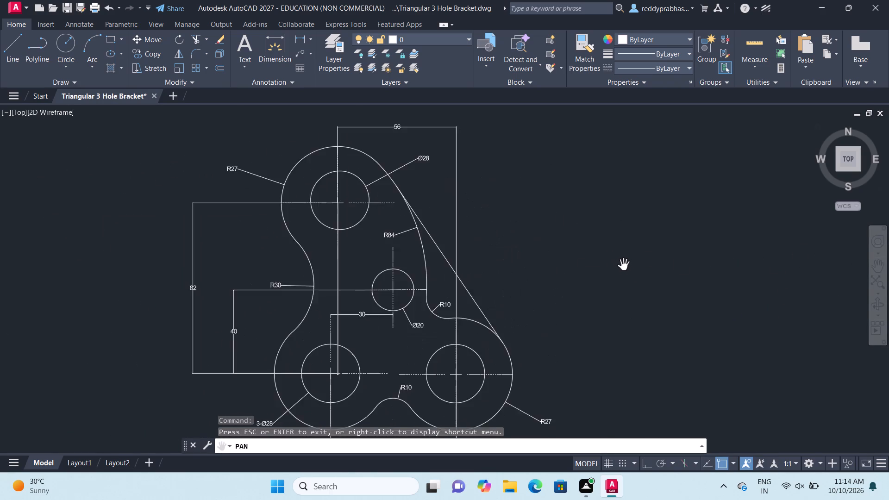
# Inspect the slanted line and the bracket's adjoining curved outline at close range.
pyautogui.scroll(2, 624, 265)
pyautogui.moveTo(564, 285); pyautogui.dragTo(741, 212)
pyautogui.moveTo(599, 303); pyautogui.dragTo(691, 243)
pyautogui.scroll(6, 554, 335)
pyautogui.moveTo(663, 297); pyautogui.dragTo(608, 299)
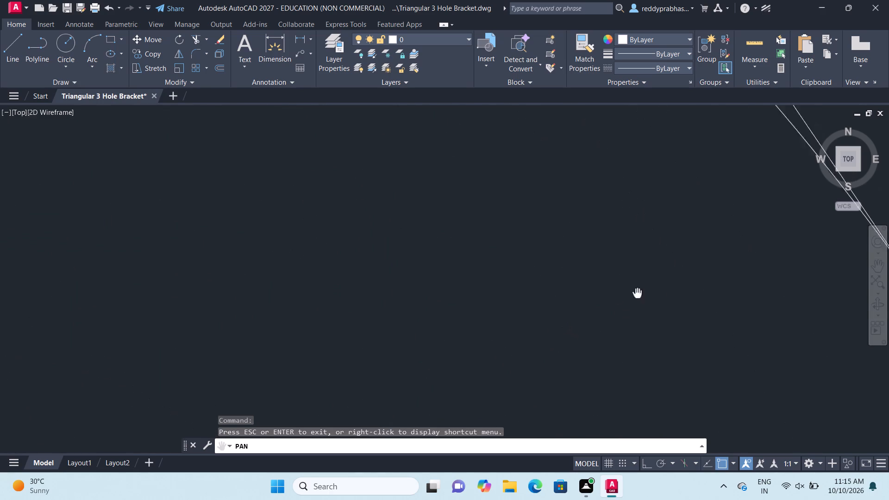
pyautogui.moveTo(608, 299); pyautogui.dragTo(310, 71)
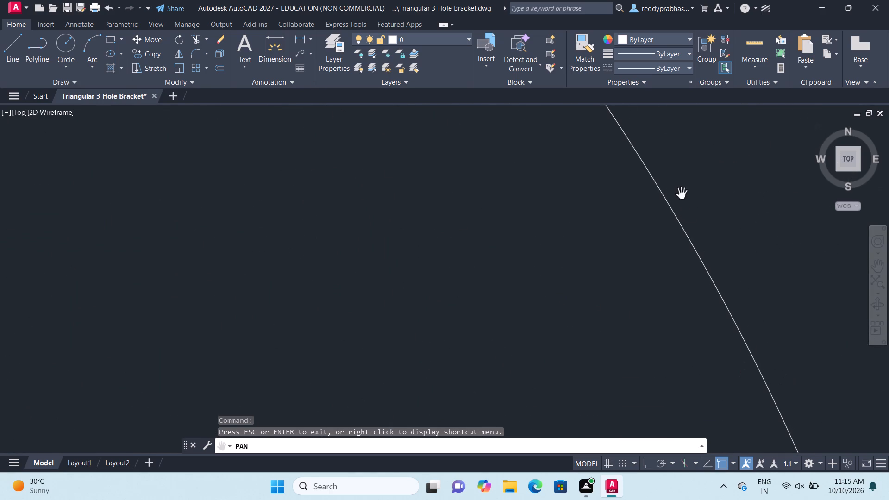
pyautogui.moveTo(683, 193); pyautogui.dragTo(679, 363)
pyautogui.scroll(4, 684, 350)
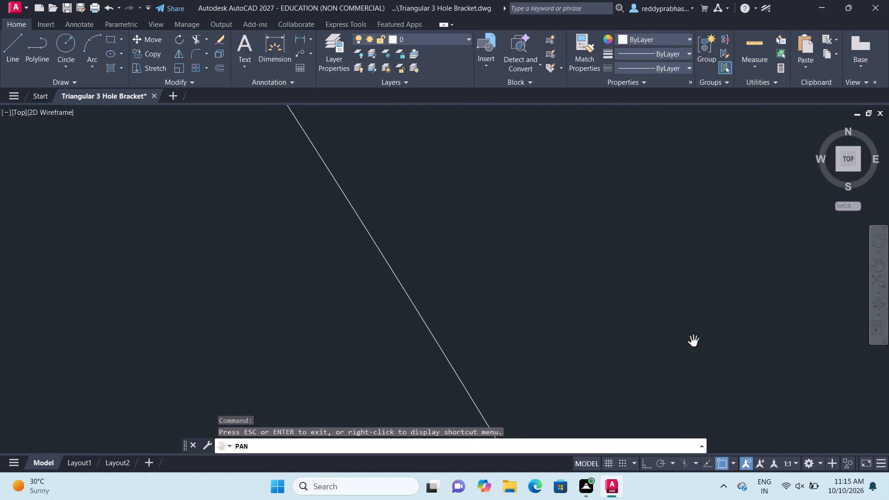
pyautogui.moveTo(470, 103); pyautogui.dragTo(546, 290)
pyautogui.moveTo(505, 157); pyautogui.dragTo(673, 384)
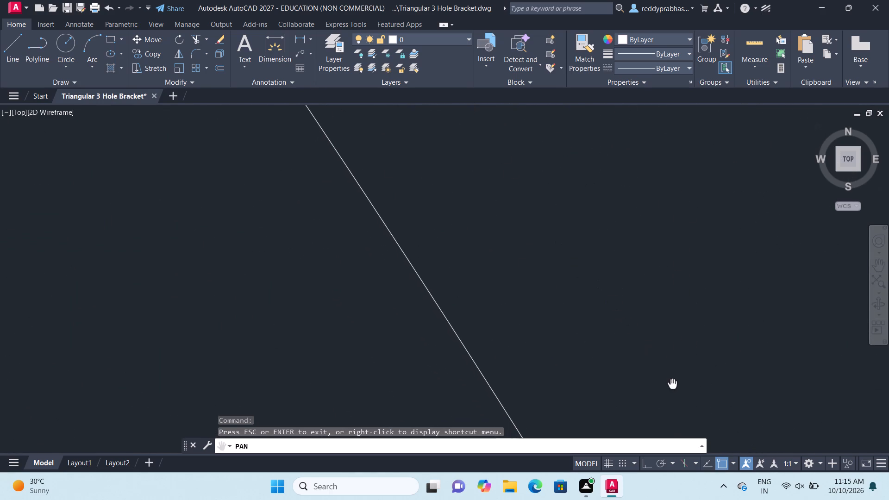
pyautogui.moveTo(673, 384); pyautogui.dragTo(674, 379)
pyautogui.moveTo(428, 0); pyautogui.dragTo(447, 100)
pyautogui.keyDown('ctrl'); pyautogui.scroll(-12, 466, 282); pyautogui.keyUp('ctrl')
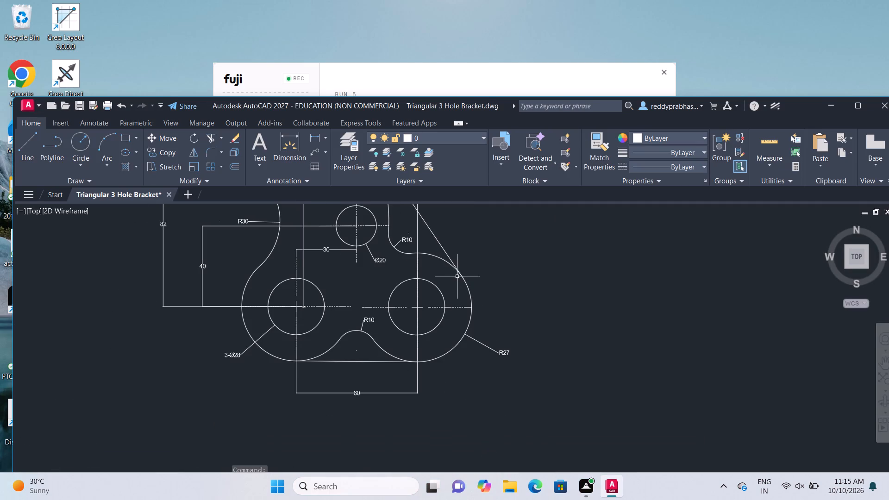
pyautogui.click(849, 105)
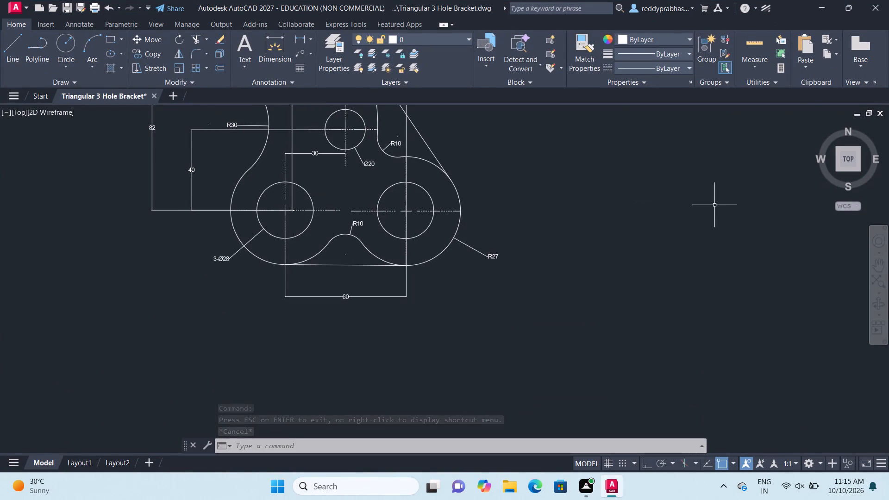
# Examine closely where the slanted line meets the arc of the R27 end beside the 60 mm base.
pyautogui.click(872, 262)
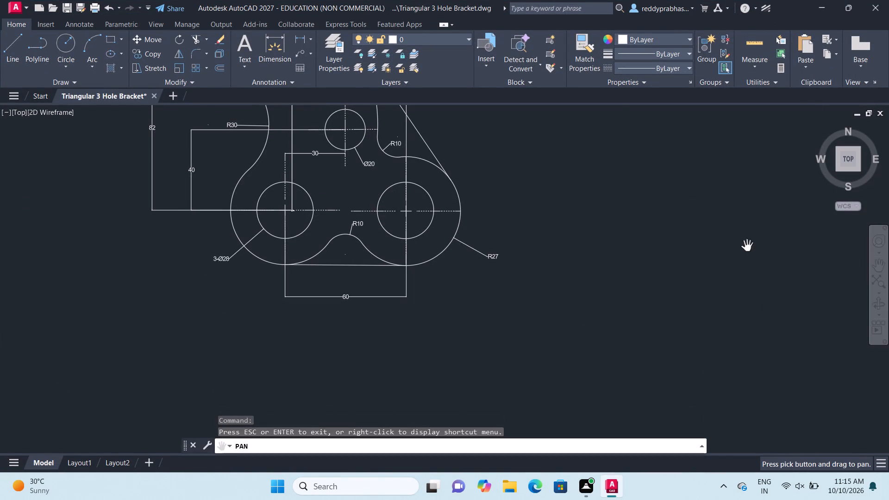
pyautogui.moveTo(642, 171); pyautogui.dragTo(676, 225)
pyautogui.scroll(1, 536, 240)
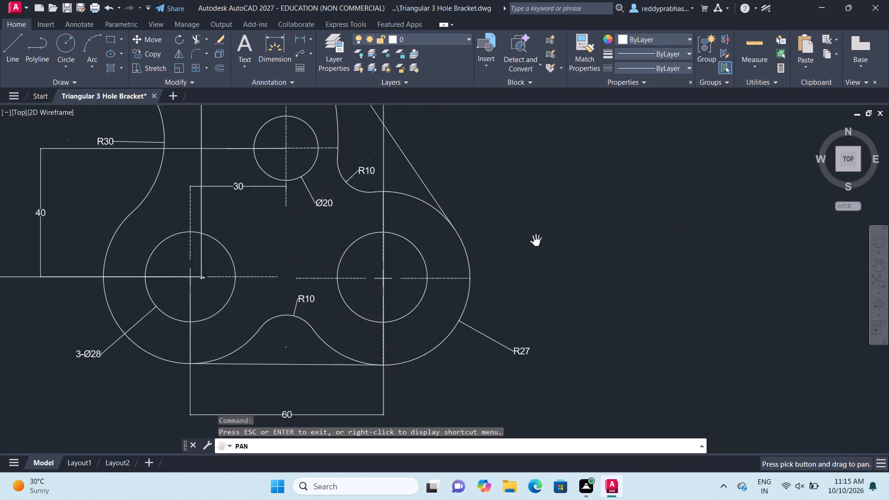
pyautogui.scroll(3, 536, 240)
pyautogui.moveTo(410, 197); pyautogui.dragTo(797, 334)
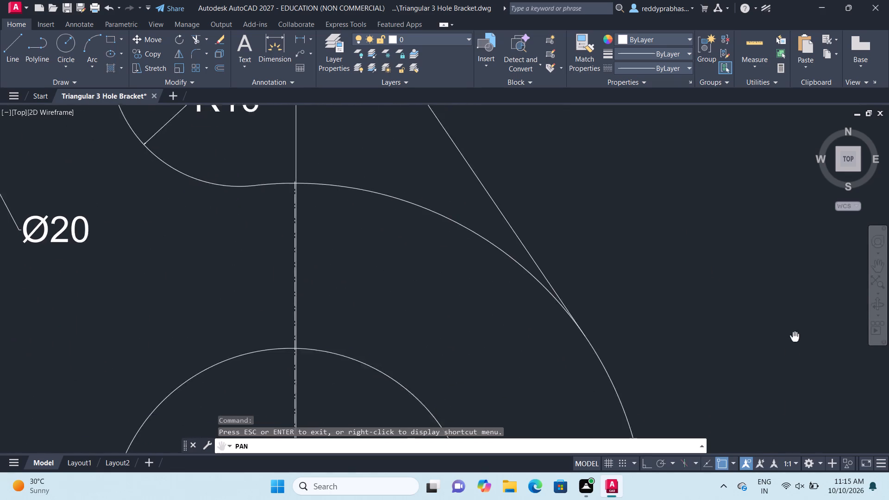
pyautogui.moveTo(797, 334); pyautogui.dragTo(812, 305)
pyautogui.scroll(3, 696, 321)
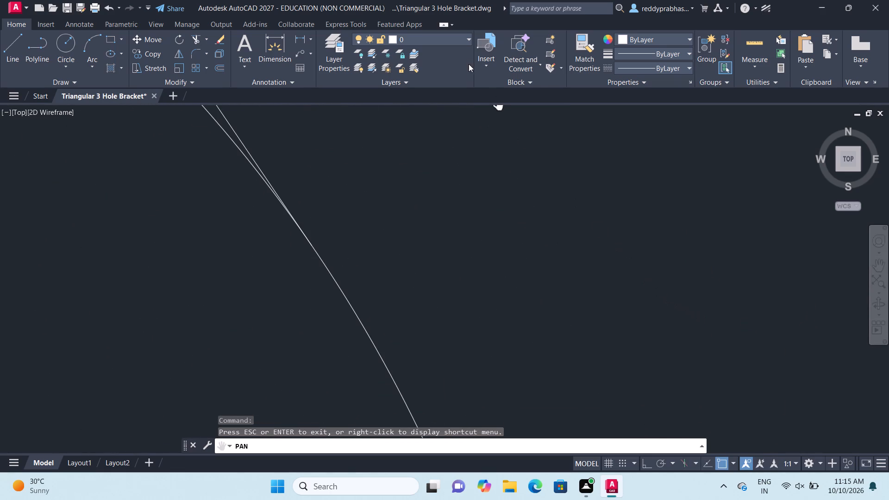
pyautogui.moveTo(454, 154); pyautogui.dragTo(649, 198)
pyautogui.scroll(1, 602, 204)
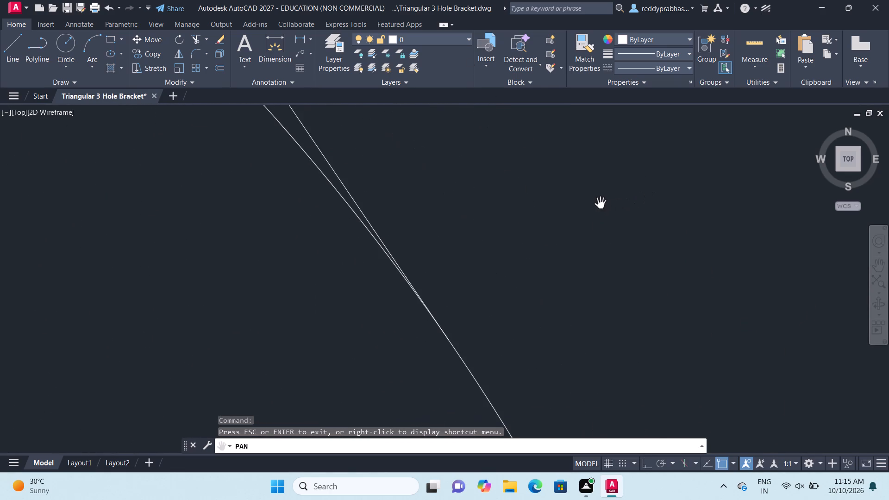
pyautogui.scroll(2, 570, 217)
pyautogui.moveTo(359, 222); pyautogui.dragTo(512, 219)
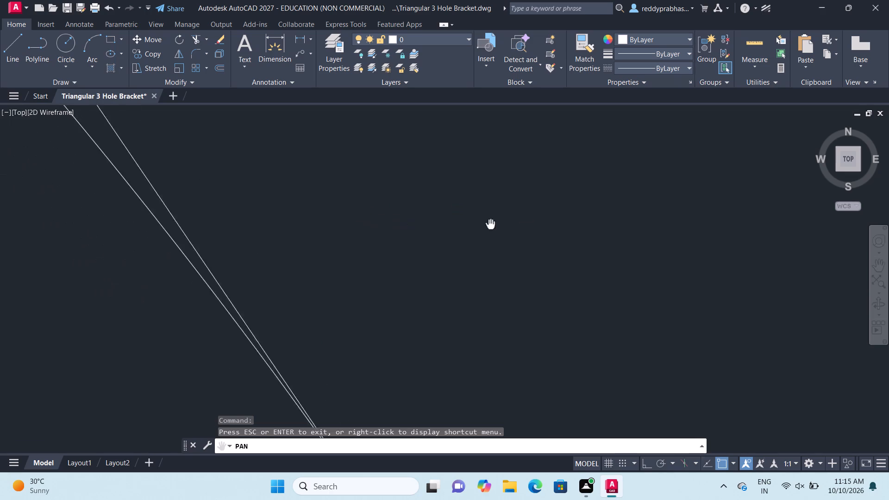
pyautogui.moveTo(512, 219); pyautogui.dragTo(622, 154)
pyautogui.moveTo(483, 250); pyautogui.dragTo(488, 148)
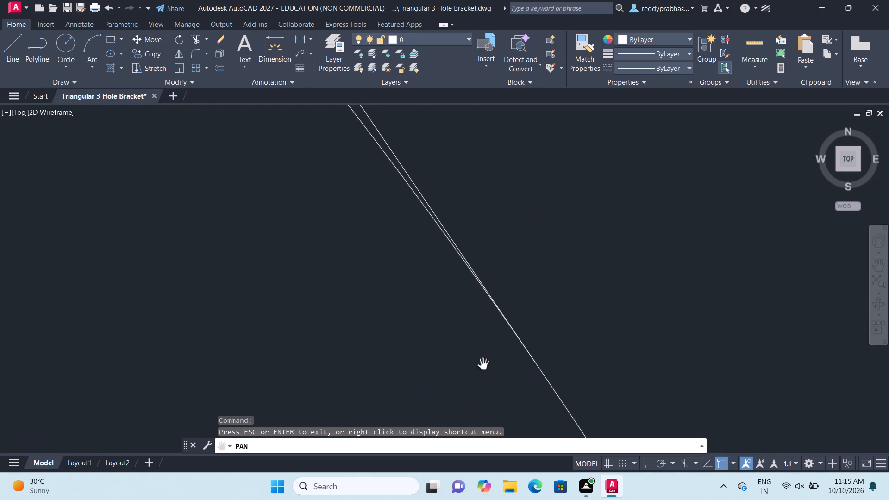
pyautogui.scroll(2, 484, 393)
pyautogui.moveTo(607, 285); pyautogui.dragTo(604, 254)
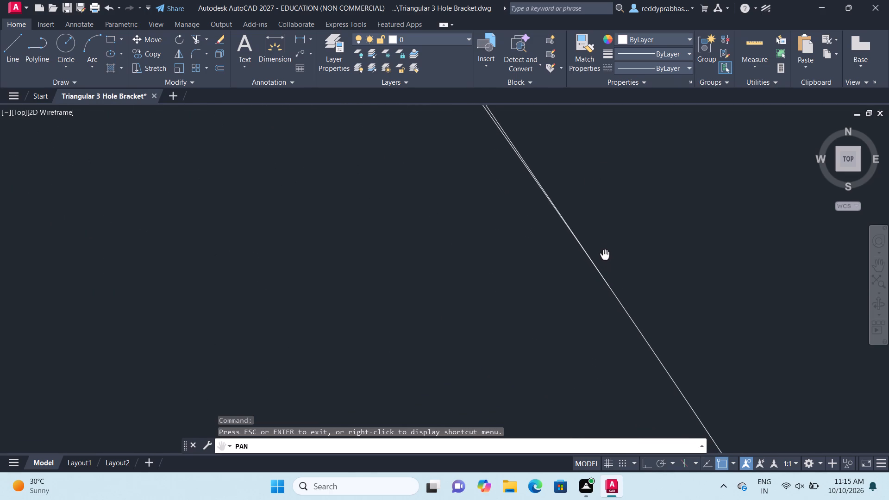
pyautogui.moveTo(604, 254); pyautogui.dragTo(604, 249)
# Compare the slanted line with the R27 arc around their contact point at very high magnification.
pyautogui.scroll(4, 608, 246)
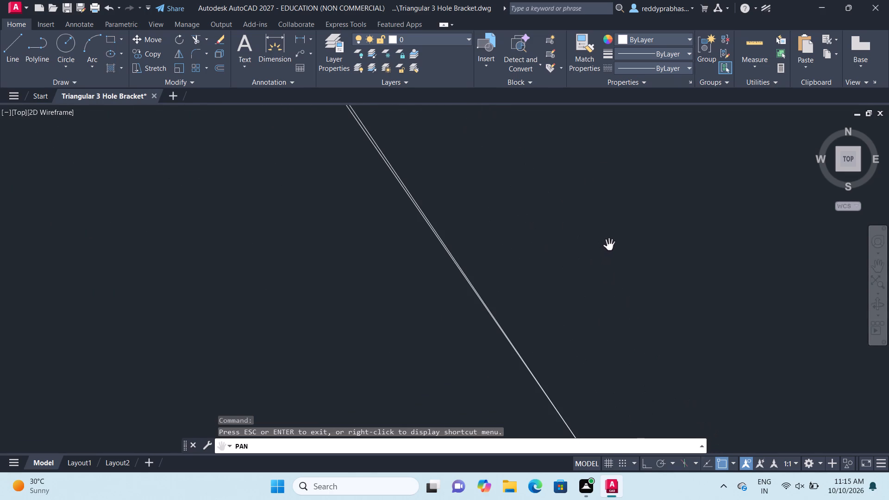
pyautogui.scroll(2, 609, 245)
pyautogui.moveTo(424, 282); pyautogui.dragTo(535, 182)
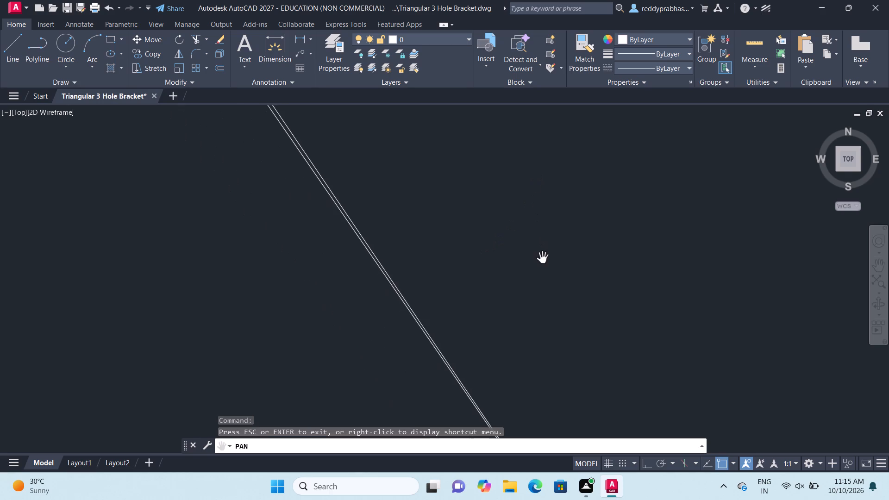
pyautogui.scroll(2, 544, 254)
pyautogui.moveTo(322, 325); pyautogui.dragTo(532, 187)
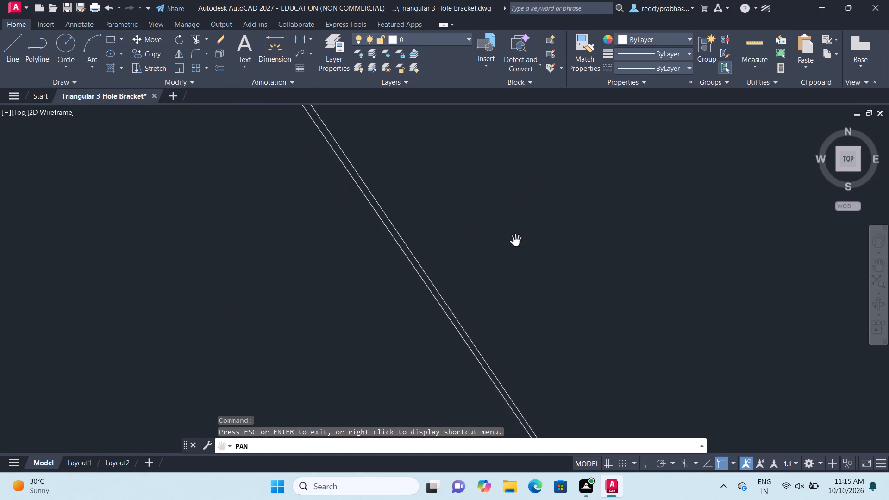
pyautogui.scroll(3, 514, 246)
pyautogui.moveTo(345, 303); pyautogui.dragTo(540, 194)
pyautogui.scroll(1, 520, 244)
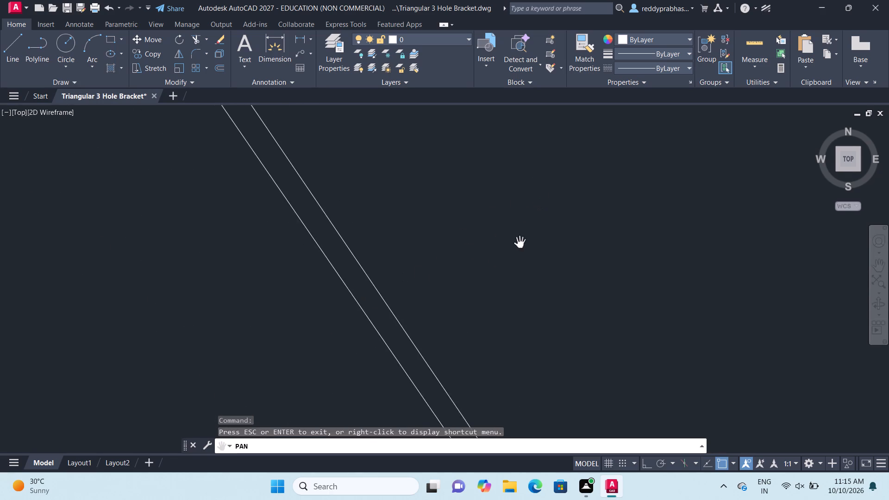
pyautogui.moveTo(395, 307); pyautogui.dragTo(494, 252)
pyautogui.moveTo(506, 238); pyautogui.dragTo(533, 206)
pyautogui.scroll(2, 489, 256)
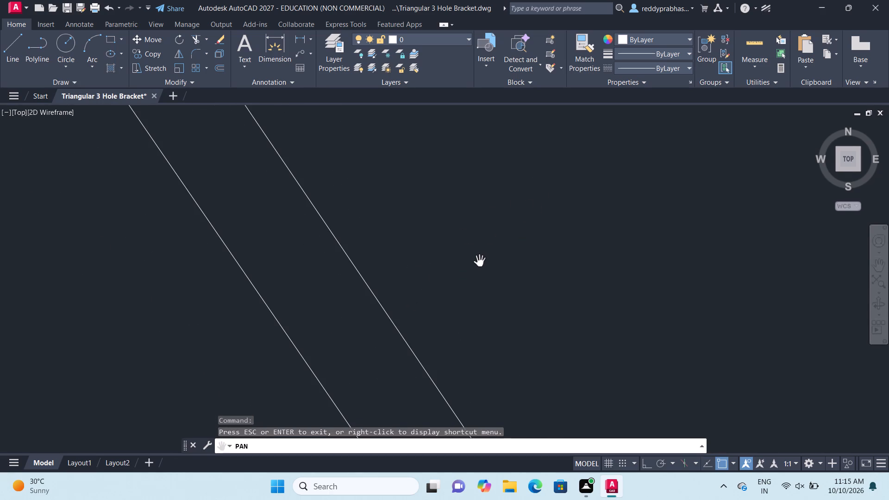
pyautogui.scroll(2, 483, 257)
pyautogui.scroll(-4, 488, 255)
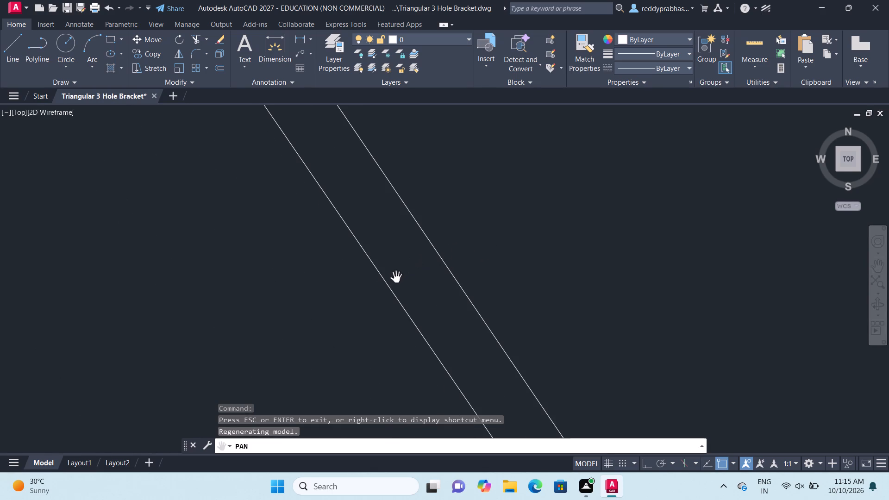
pyautogui.scroll(4, 459, 272)
pyautogui.scroll(-3, 464, 273)
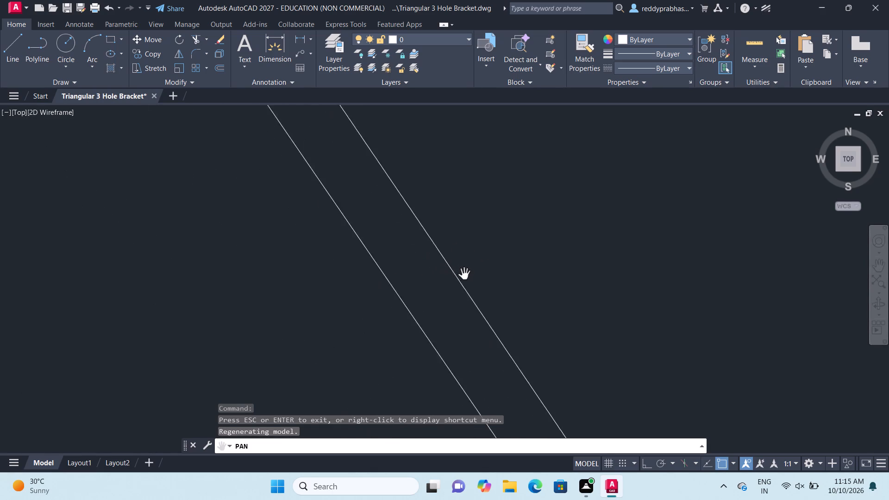
pyautogui.scroll(-20, 465, 274)
pyautogui.scroll(-8, 465, 274)
pyautogui.keyDown('ctrl'); pyautogui.scroll(2, 470, 271); pyautogui.keyUp('ctrl')
pyautogui.keyDown('ctrl'); pyautogui.scroll(-1, 470, 271); pyautogui.keyUp('ctrl')
pyautogui.keyDown('ctrl'); pyautogui.scroll(11, 470, 271); pyautogui.keyUp('ctrl')
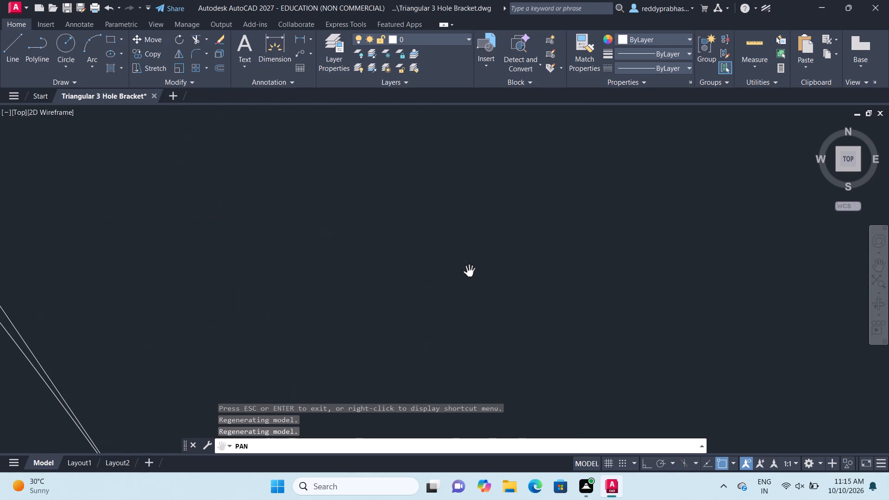
pyautogui.keyDown('ctrl'); pyautogui.scroll(-3, 318, 306); pyautogui.keyUp('ctrl')
pyautogui.keyDown('ctrl'); pyautogui.scroll(-1, 255, 336); pyautogui.keyUp('ctrl')
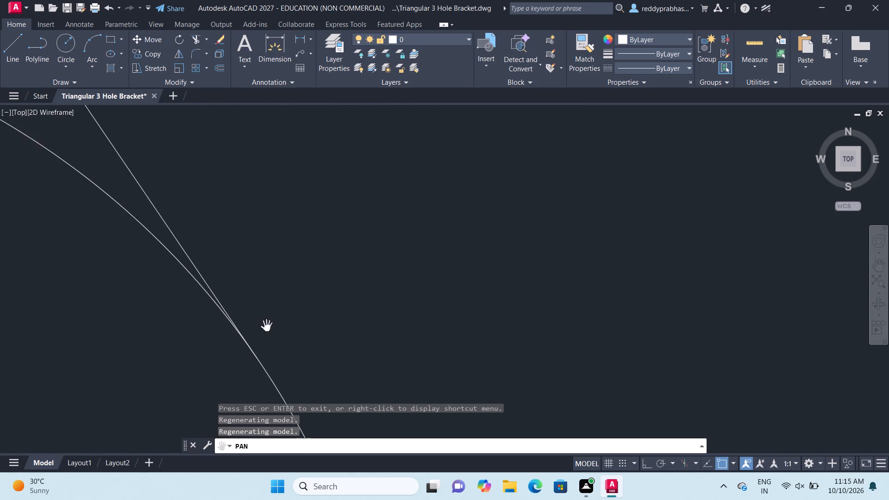
pyautogui.keyDown('ctrl'); pyautogui.scroll(-3, 267, 325); pyautogui.keyUp('ctrl')
pyautogui.keyDown('ctrl'); pyautogui.scroll(-2, 299, 289); pyautogui.keyUp('ctrl')
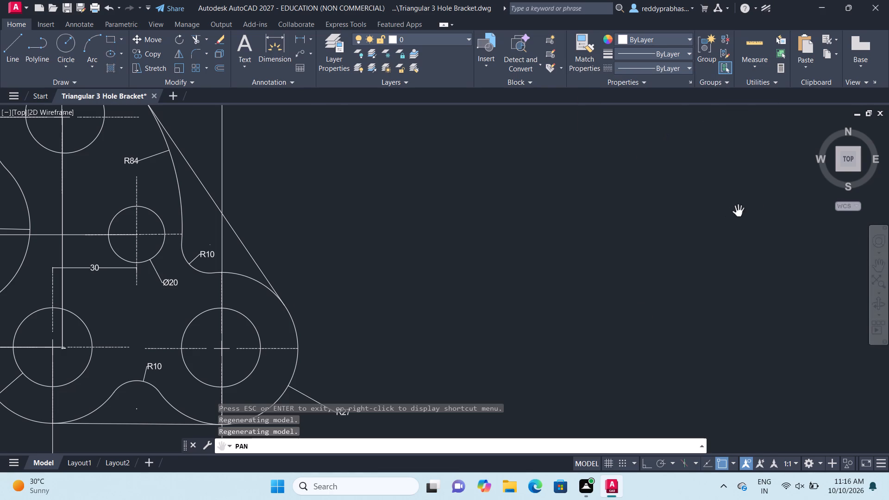
pyautogui.press('Escape')
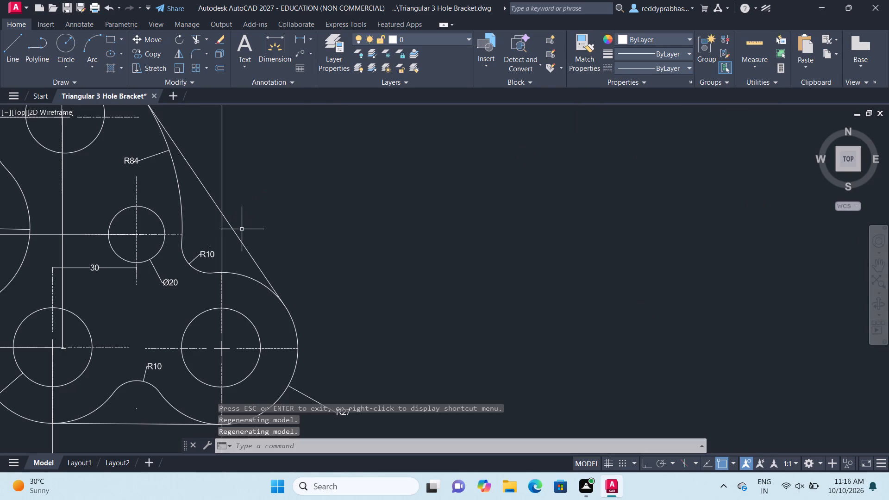
# Erase the slanted line joining the bracket's upper end to the lower R27 end.
pyautogui.click(241, 240)
pyautogui.rightClick(242, 240)
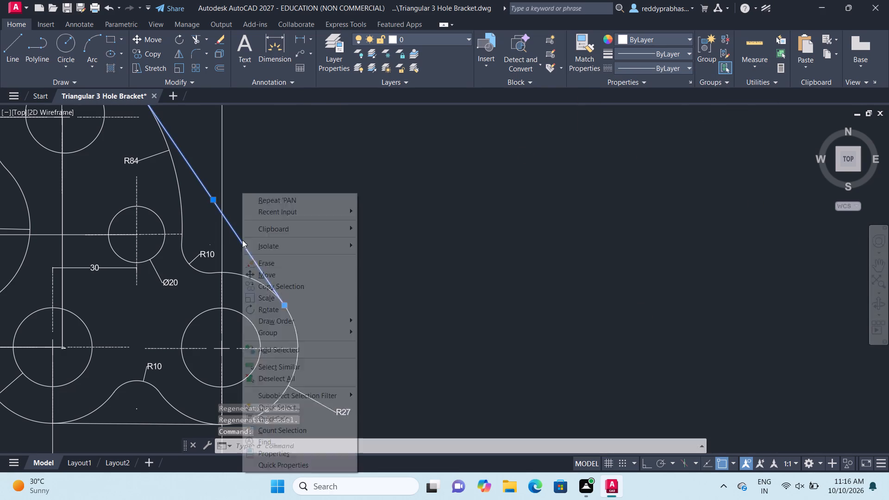
pyautogui.click(297, 262)
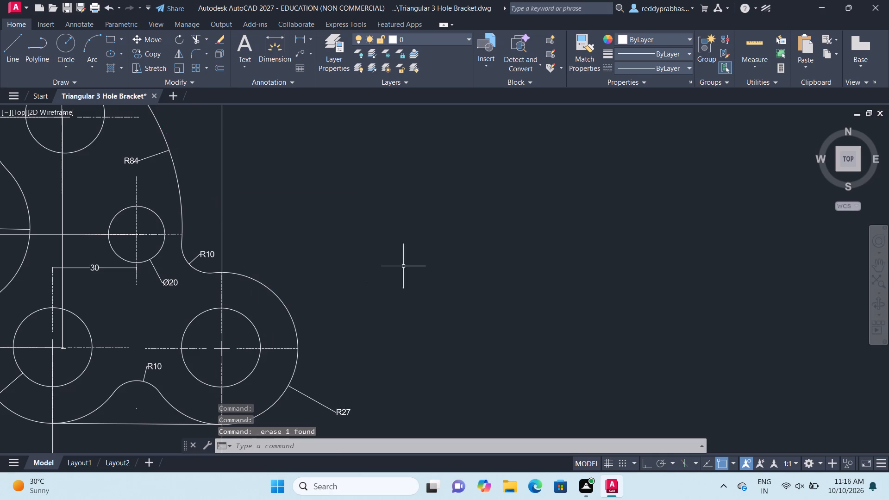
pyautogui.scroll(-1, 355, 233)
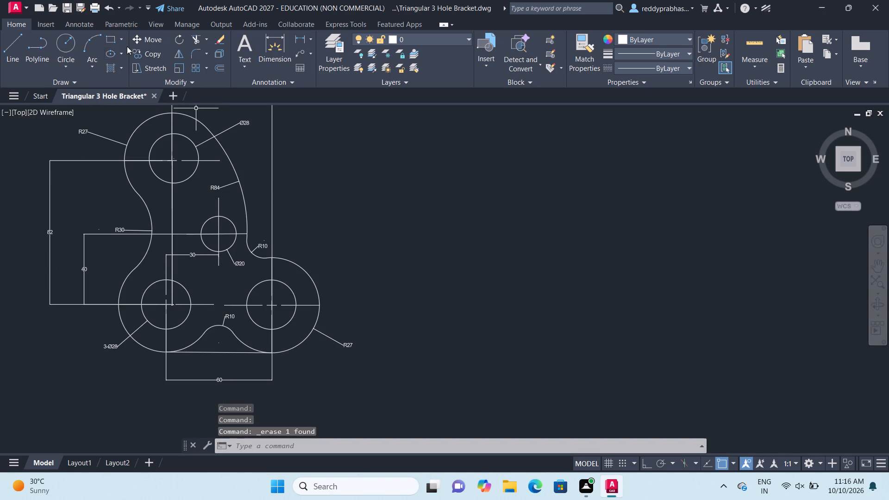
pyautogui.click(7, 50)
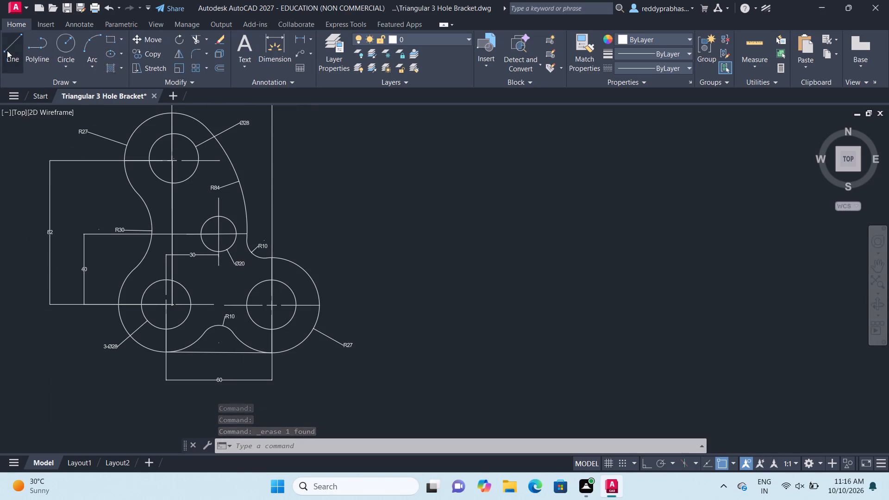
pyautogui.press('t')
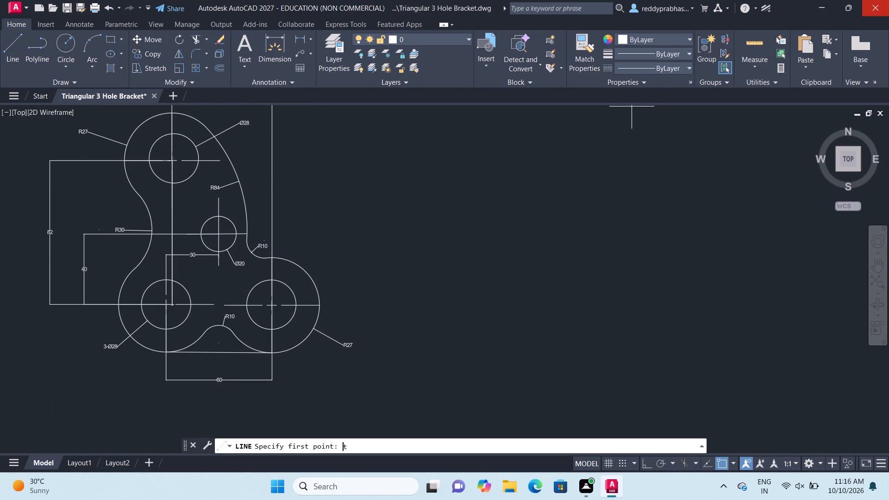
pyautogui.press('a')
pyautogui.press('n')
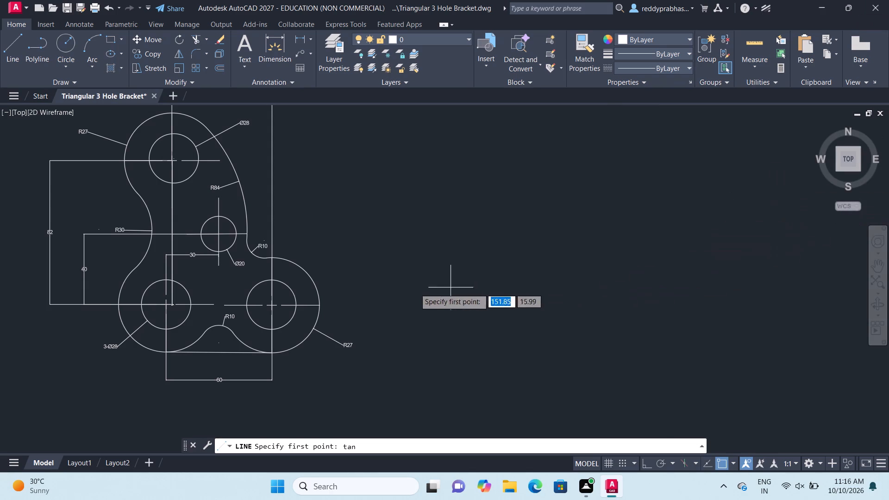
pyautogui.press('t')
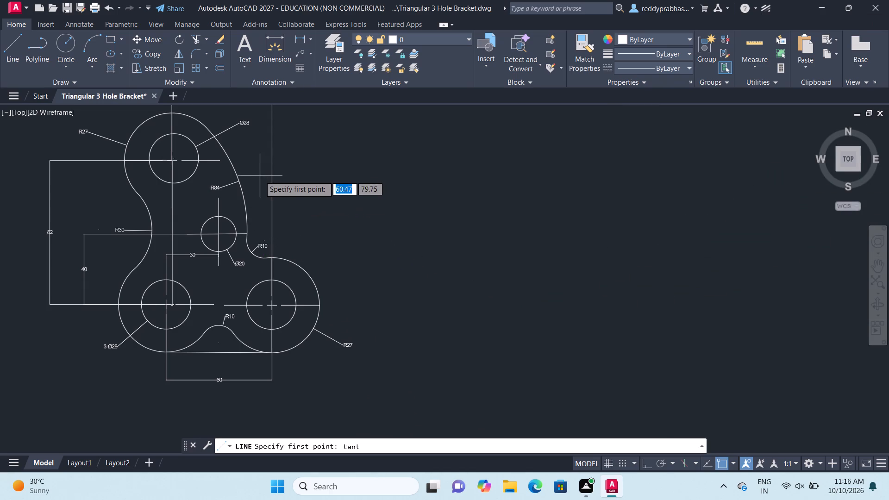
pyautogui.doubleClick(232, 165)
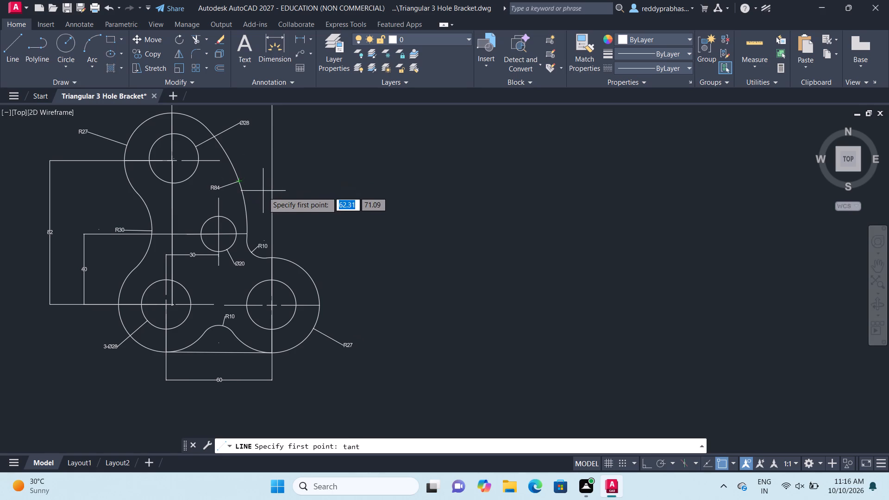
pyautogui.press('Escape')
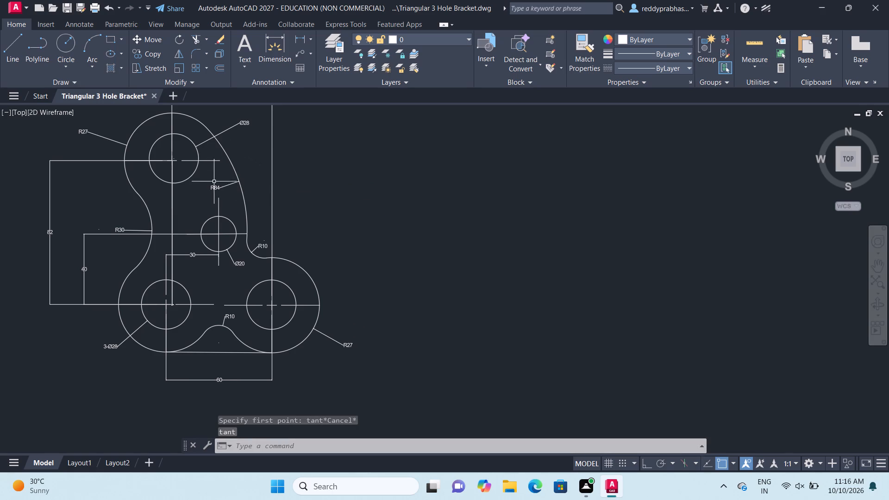
# Draw a slanted line tangent to both the R84 arc and the outer arc of the lower R27 end.
pyautogui.click(13, 50)
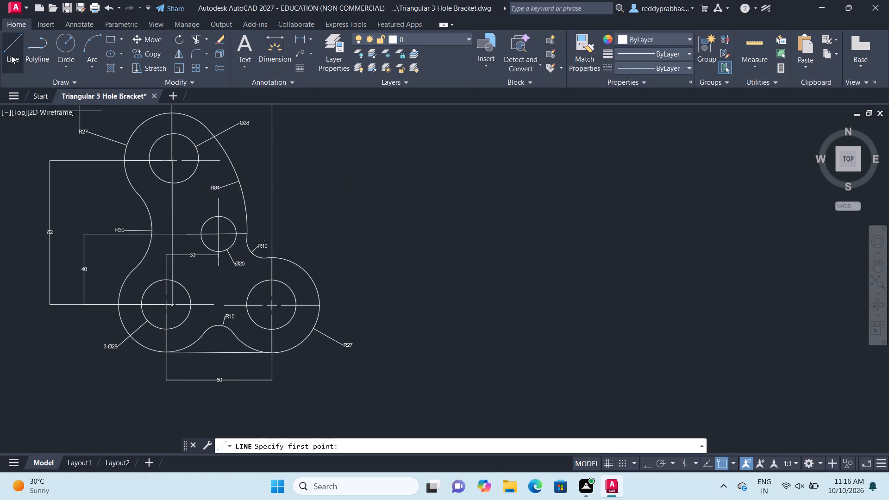
pyautogui.press('t')
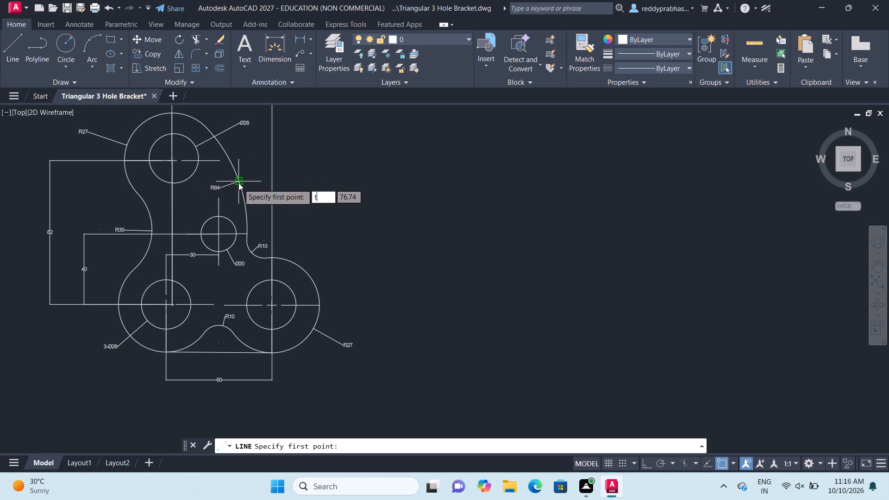
pyautogui.press('a')
pyautogui.press('n')
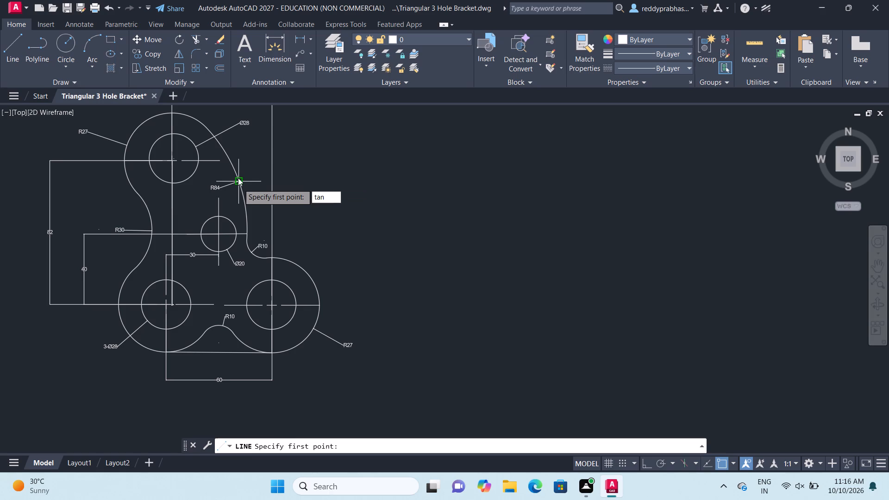
pyautogui.press('Return')
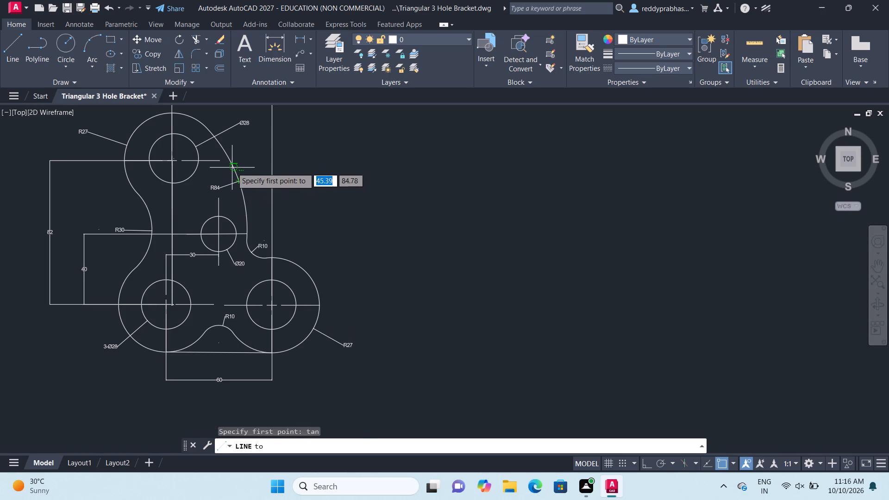
pyautogui.click(232, 168)
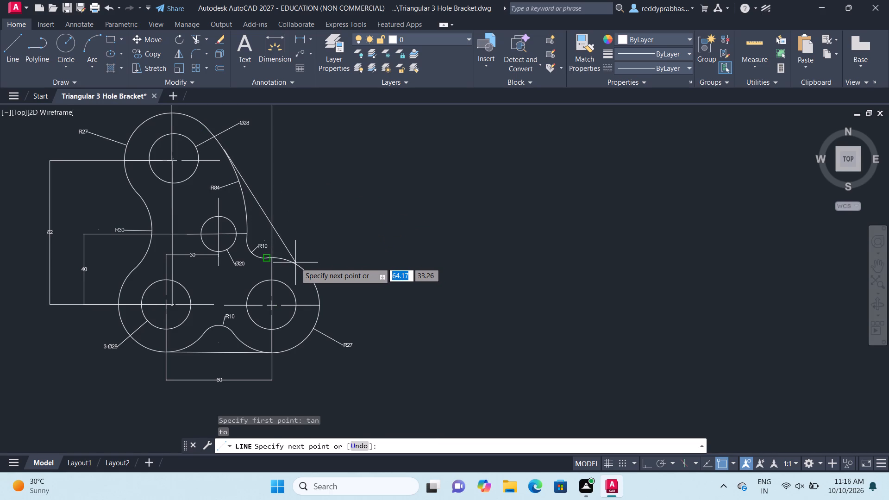
pyautogui.write('ta')
pyautogui.press('n')
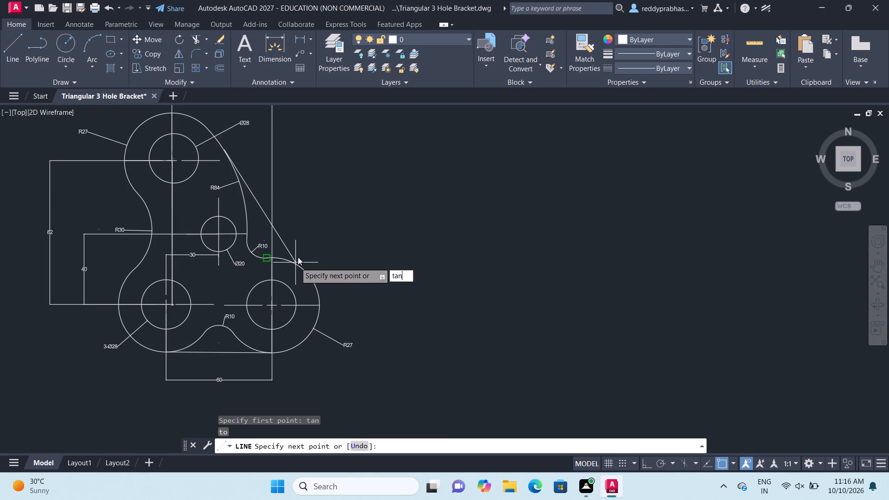
pyautogui.press('Return')
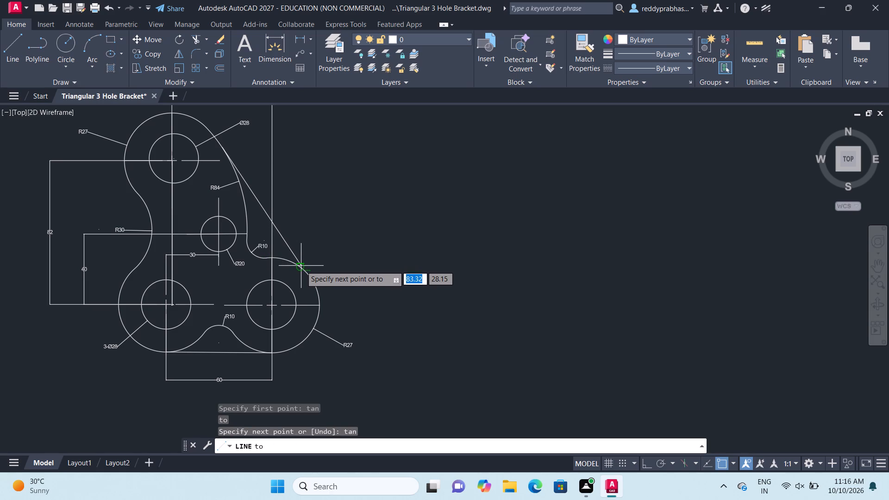
pyautogui.click(300, 268)
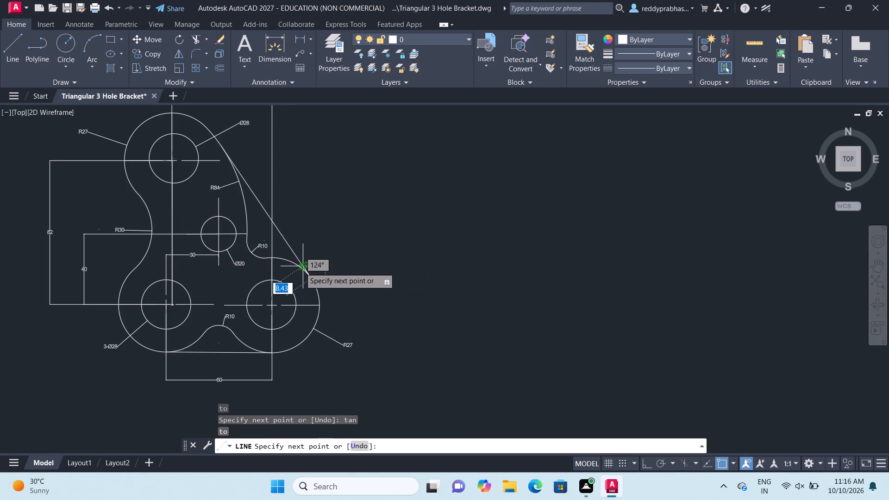
pyautogui.press('Escape')
# Inspect at close range where the new slanted line touches the arc of the lower R27 end.
pyautogui.scroll(6, 290, 271)
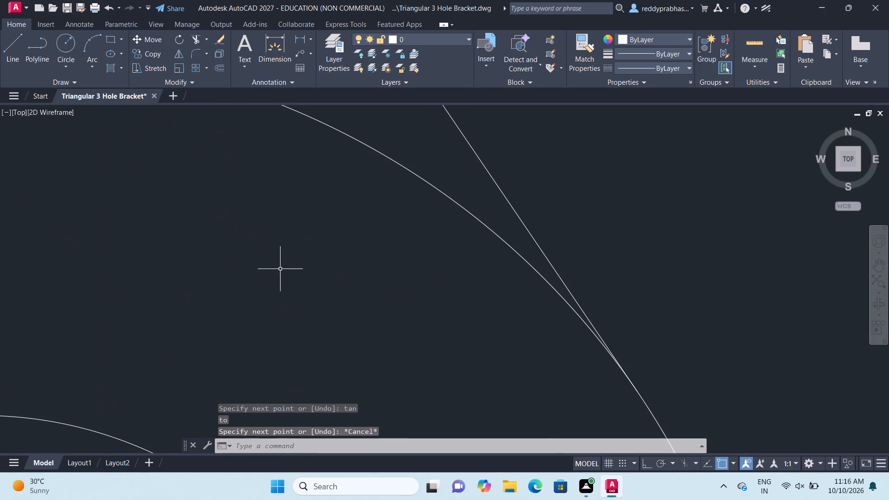
pyautogui.click(871, 261)
pyautogui.moveTo(767, 307); pyautogui.dragTo(415, 278)
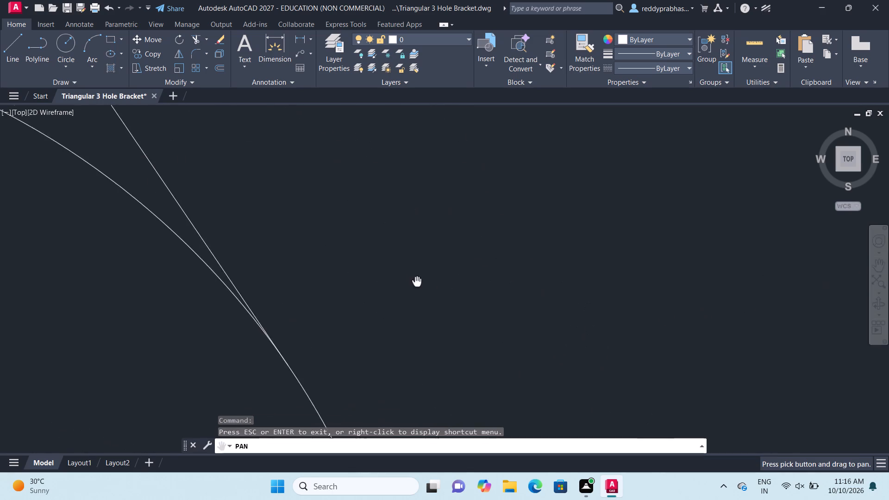
pyautogui.moveTo(415, 278); pyautogui.dragTo(397, 255)
pyautogui.scroll(3, 359, 262)
pyautogui.moveTo(9, 359); pyautogui.dragTo(255, 256)
pyautogui.scroll(3, 394, 254)
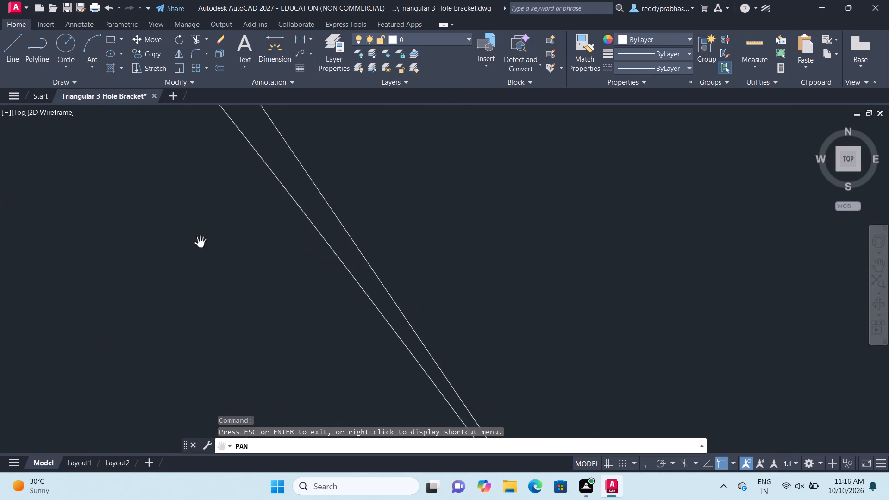
pyautogui.moveTo(181, 241); pyautogui.dragTo(16, 37)
pyautogui.moveTo(876, 481); pyautogui.dragTo(763, 380)
pyautogui.moveTo(658, 383); pyautogui.dragTo(527, 291)
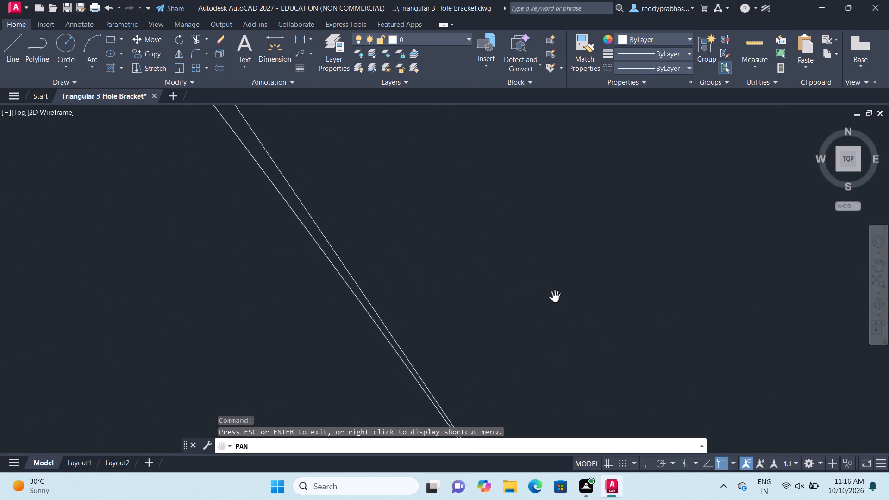
pyautogui.press('Escape')
pyautogui.click(880, 265)
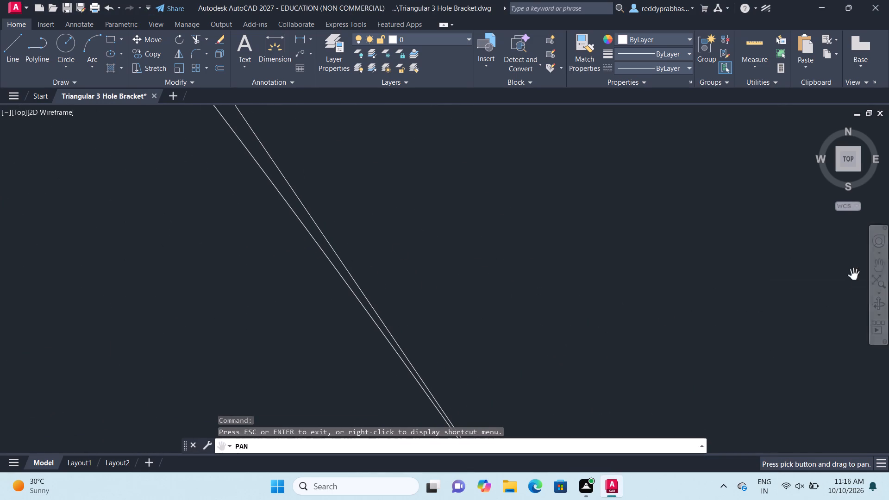
pyautogui.moveTo(811, 310); pyautogui.dragTo(646, 0)
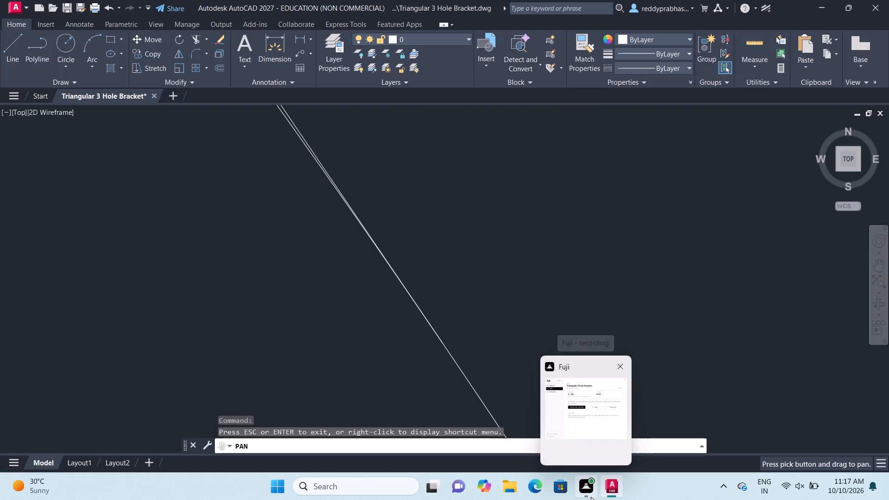
pyautogui.press('Escape')
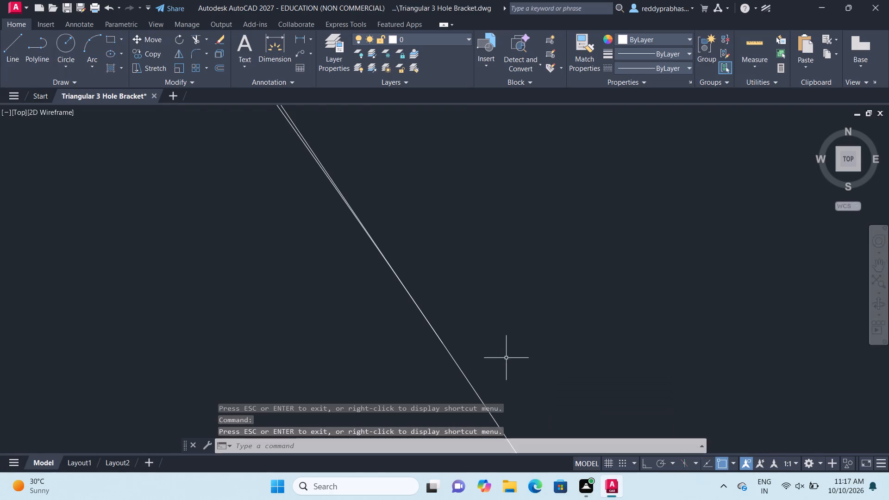
pyautogui.scroll(1, 471, 344)
pyautogui.scroll(-4, 471, 344)
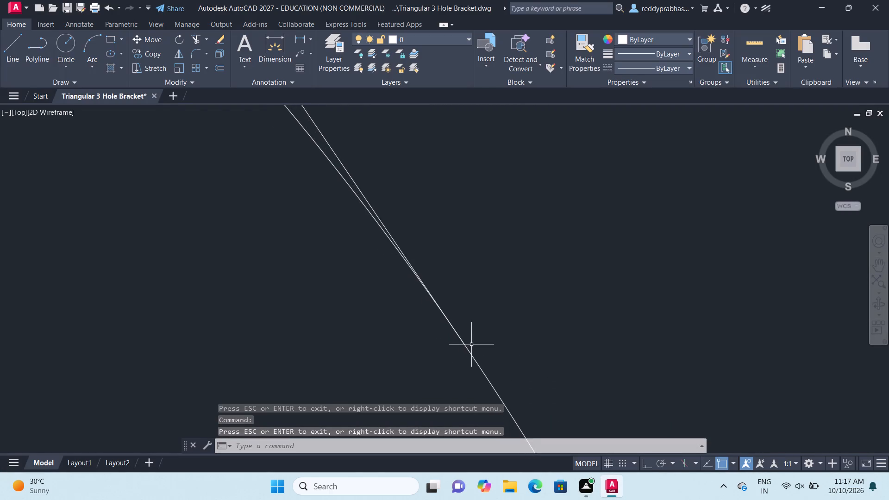
pyautogui.scroll(-4, 471, 344)
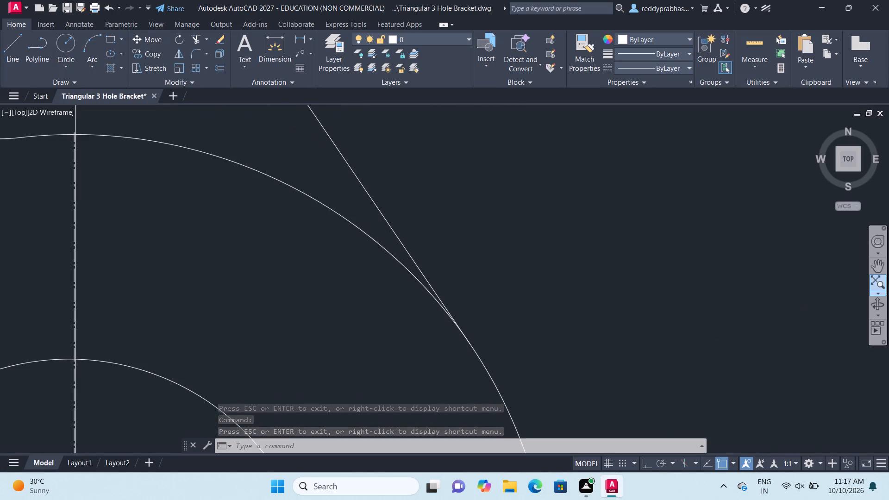
# Compare the new slanted line with the lower R27 arc around their contact point at very high magnification.
pyautogui.click(882, 267)
pyautogui.moveTo(731, 312); pyautogui.dragTo(572, 265)
pyautogui.moveTo(358, 384); pyautogui.dragTo(357, 375)
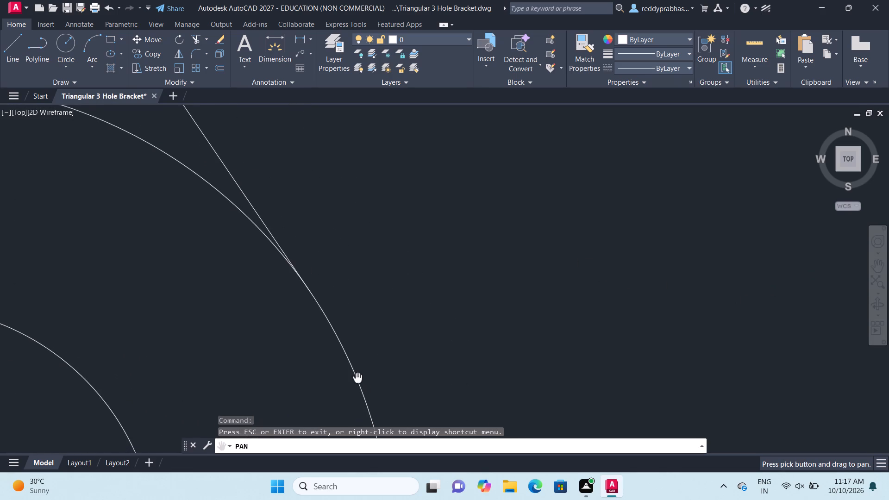
pyautogui.moveTo(357, 375); pyautogui.dragTo(299, 200)
pyautogui.scroll(3, 297, 200)
pyautogui.moveTo(271, 193); pyautogui.dragTo(151, 436)
pyautogui.moveTo(137, 309); pyautogui.dragTo(245, 384)
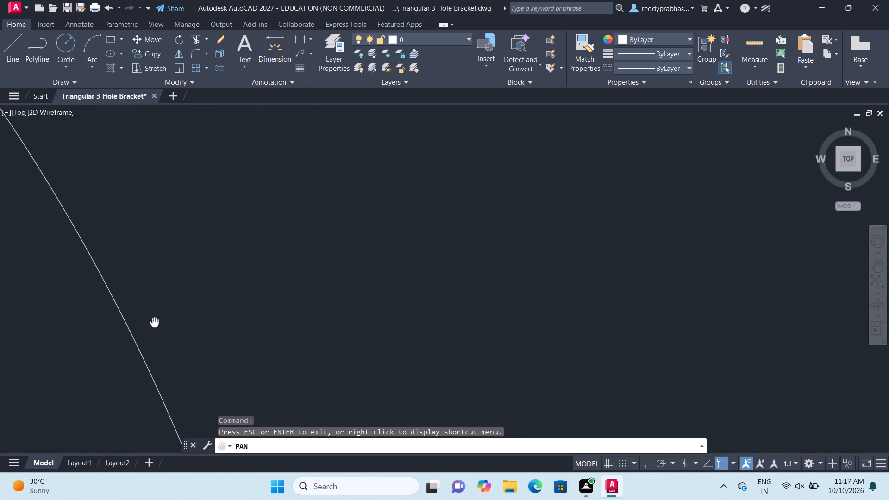
pyautogui.moveTo(245, 384); pyautogui.dragTo(513, 489)
pyautogui.scroll(2, 462, 293)
pyautogui.moveTo(351, 298); pyautogui.dragTo(364, 315)
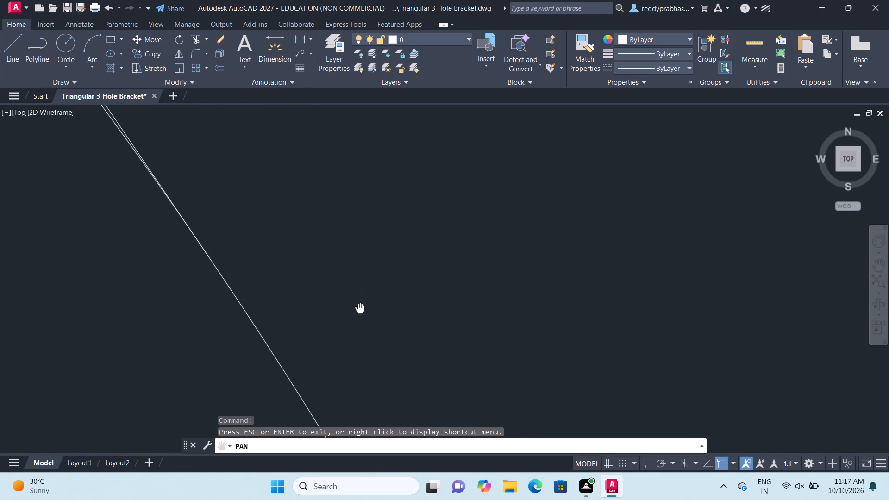
pyautogui.moveTo(364, 315); pyautogui.dragTo(422, 356)
pyautogui.scroll(6, 419, 350)
pyautogui.moveTo(294, 335); pyautogui.dragTo(757, 304)
pyautogui.moveTo(347, 323); pyautogui.dragTo(616, 270)
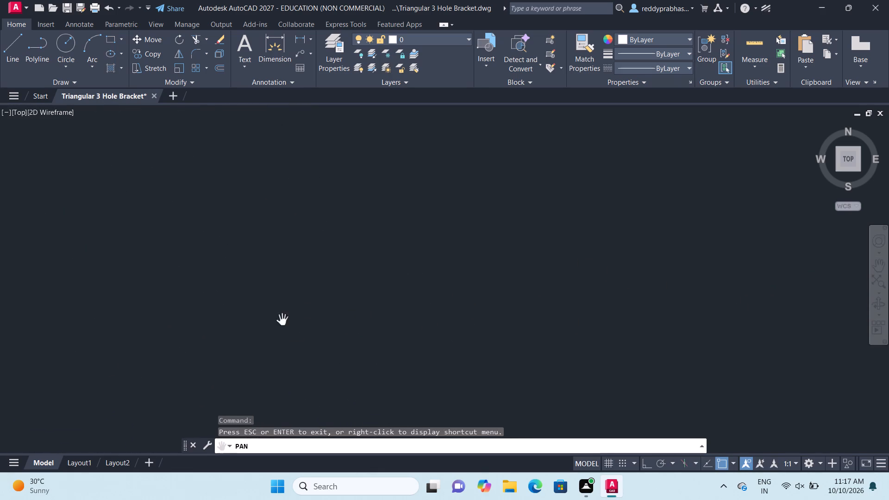
pyautogui.scroll(-7, 309, 312)
pyautogui.moveTo(214, 312); pyautogui.dragTo(366, 364)
pyautogui.scroll(6, 352, 353)
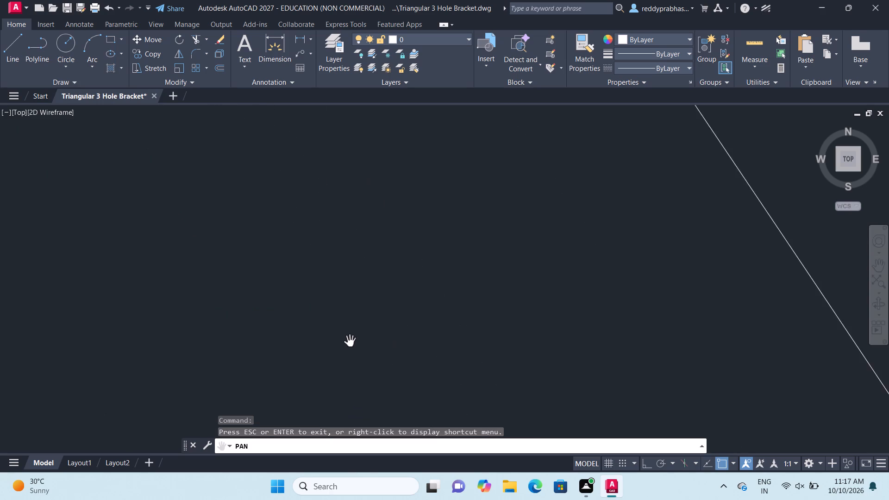
pyautogui.scroll(-3, 350, 341)
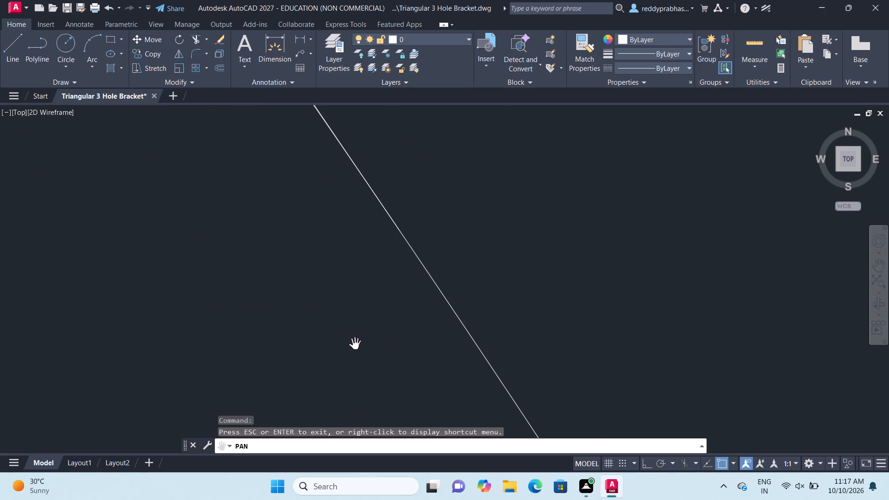
pyautogui.scroll(3, 356, 345)
pyautogui.scroll(-7, 353, 337)
pyautogui.scroll(8, 353, 337)
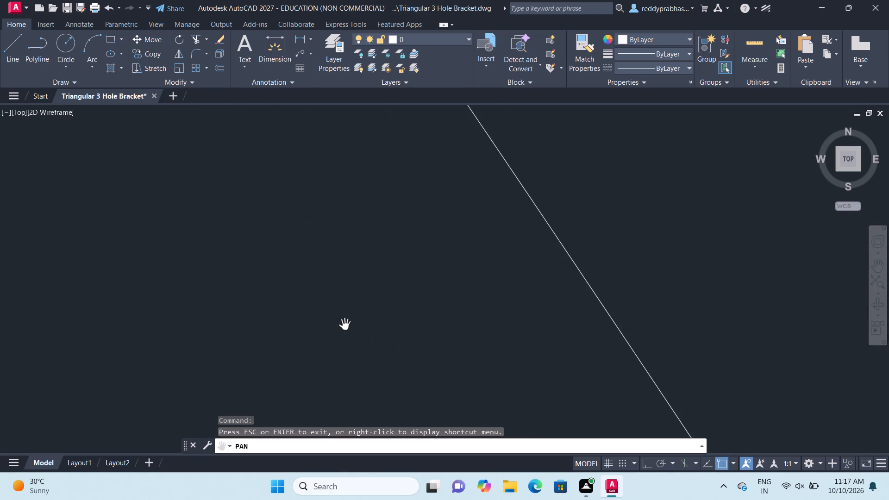
pyautogui.moveTo(558, 266); pyautogui.dragTo(407, 366)
pyautogui.scroll(4, 376, 363)
pyautogui.moveTo(331, 358); pyautogui.dragTo(170, 416)
pyautogui.scroll(4, 591, 289)
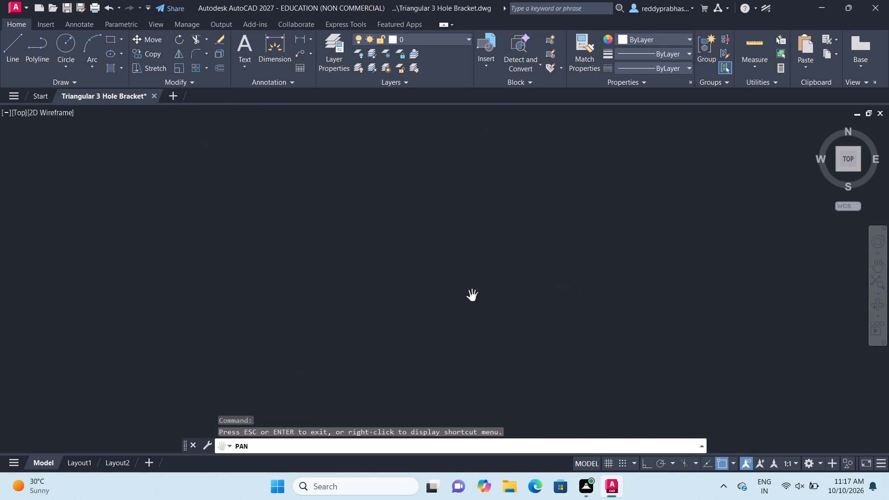
pyautogui.moveTo(407, 305); pyautogui.dragTo(888, 228)
pyautogui.moveTo(327, 322); pyautogui.dragTo(603, 274)
pyautogui.moveTo(312, 322); pyautogui.dragTo(526, 287)
pyautogui.scroll(-3, 517, 289)
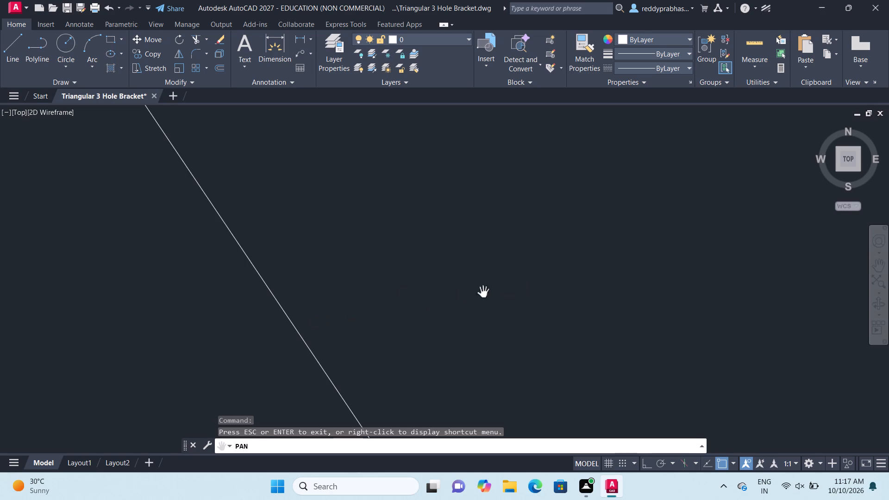
pyautogui.moveTo(359, 302); pyautogui.dragTo(592, 272)
pyautogui.click(549, 274)
pyautogui.scroll(7, 543, 273)
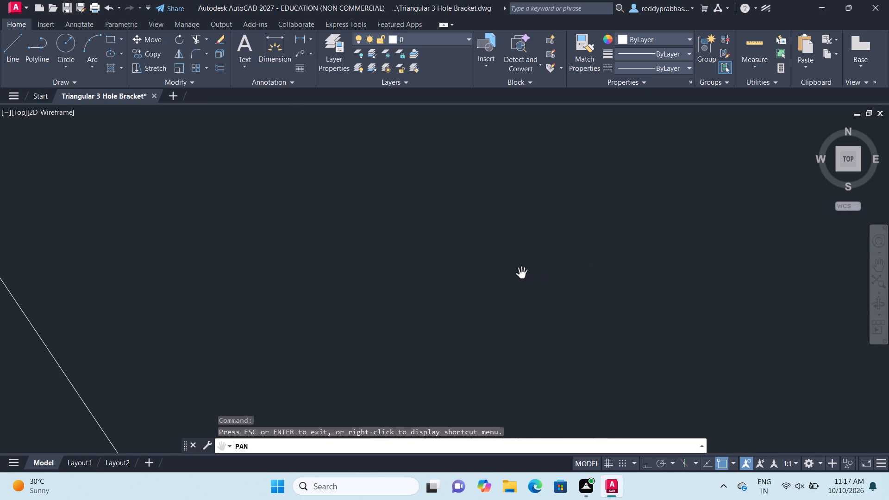
pyautogui.moveTo(372, 277); pyautogui.dragTo(603, 258)
pyautogui.scroll(-3, 595, 262)
pyautogui.scroll(7, 507, 273)
pyautogui.moveTo(422, 273); pyautogui.dragTo(699, 234)
pyautogui.scroll(5, 672, 242)
pyautogui.moveTo(327, 274); pyautogui.dragTo(888, 224)
pyautogui.moveTo(449, 267); pyautogui.dragTo(473, 264)
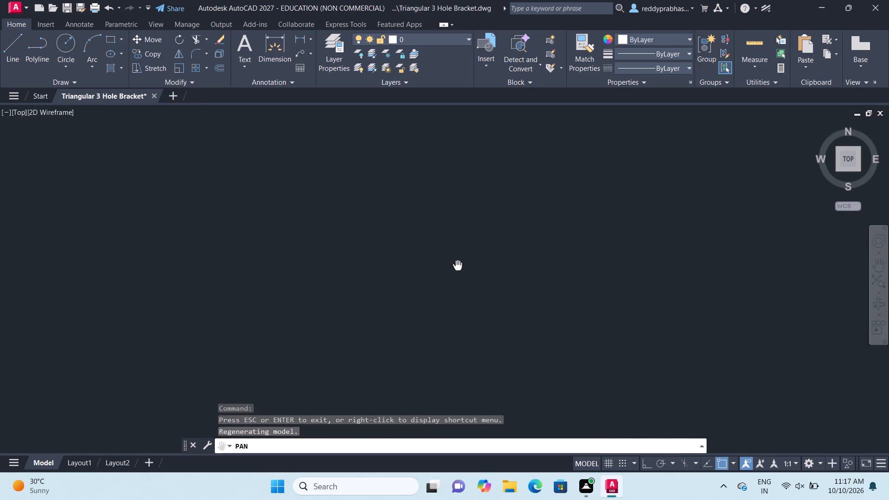
pyautogui.moveTo(473, 264); pyautogui.dragTo(623, 250)
pyautogui.moveTo(257, 280); pyautogui.dragTo(504, 259)
pyautogui.moveTo(261, 277); pyautogui.dragTo(488, 261)
pyautogui.moveTo(441, 266); pyautogui.dragTo(593, 233)
pyautogui.scroll(-7, 612, 231)
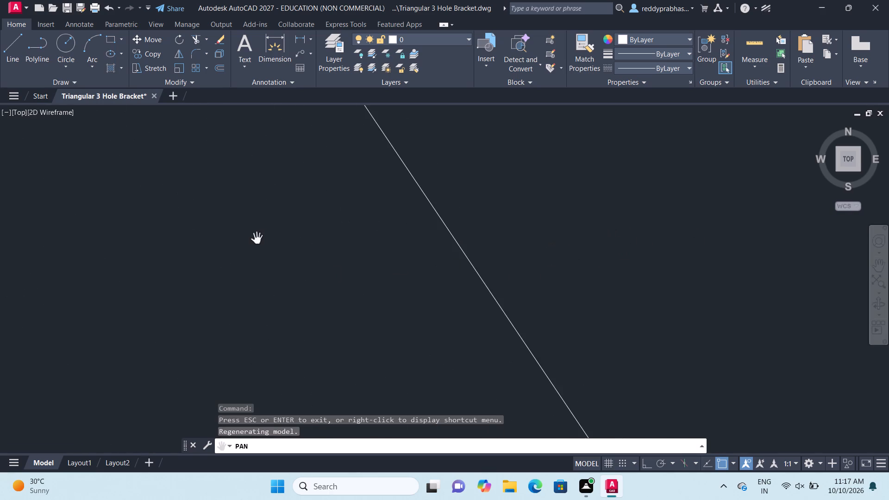
pyautogui.moveTo(257, 238); pyautogui.dragTo(267, 369)
pyautogui.moveTo(326, 234); pyautogui.dragTo(351, 332)
pyautogui.scroll(3, 324, 293)
pyautogui.scroll(-2, 313, 267)
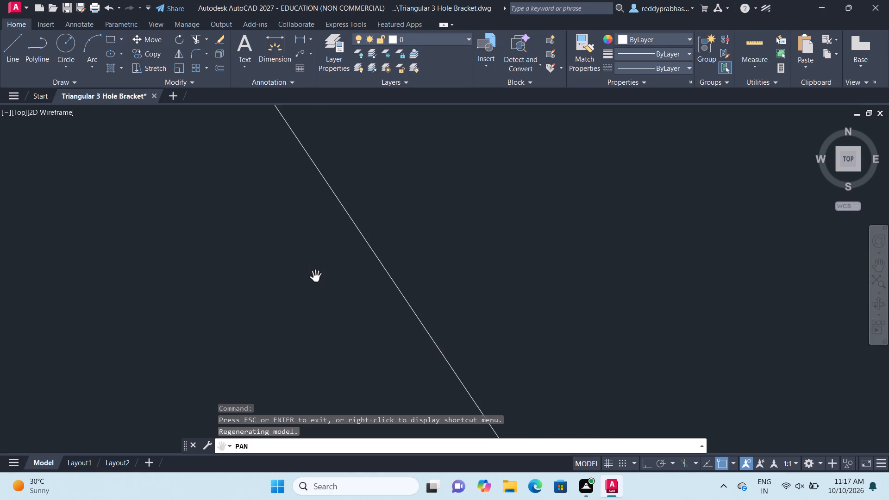
pyautogui.moveTo(316, 282); pyautogui.dragTo(325, 352)
# Examine the slanted line from its contact with the lower R27 arc up to the whole bracket outline.
pyautogui.scroll(-4, 324, 261)
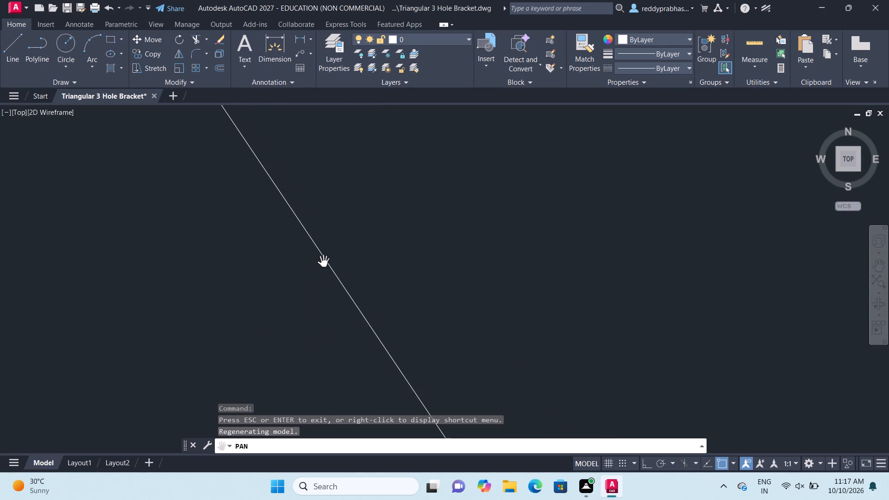
pyautogui.scroll(-17, 324, 261)
pyautogui.scroll(1, 324, 261)
pyautogui.scroll(-6, 324, 261)
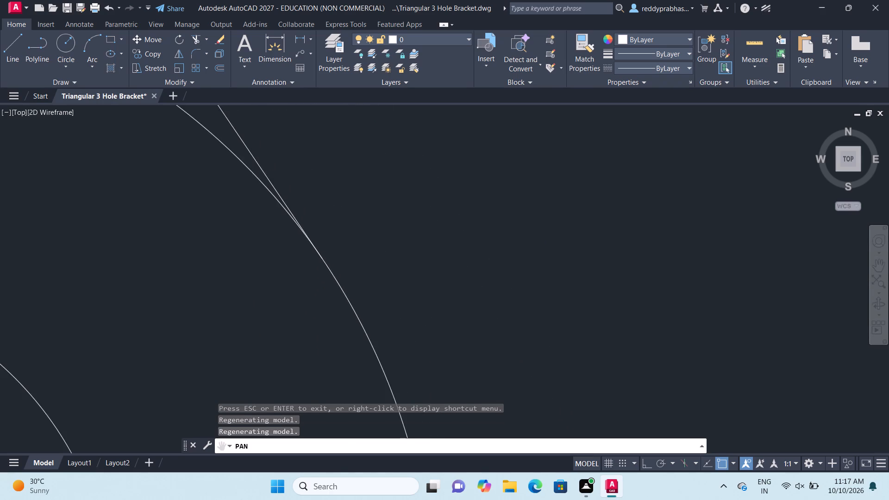
pyautogui.scroll(-2, 324, 261)
pyautogui.scroll(2, 324, 261)
pyautogui.moveTo(229, 260); pyautogui.dragTo(289, 338)
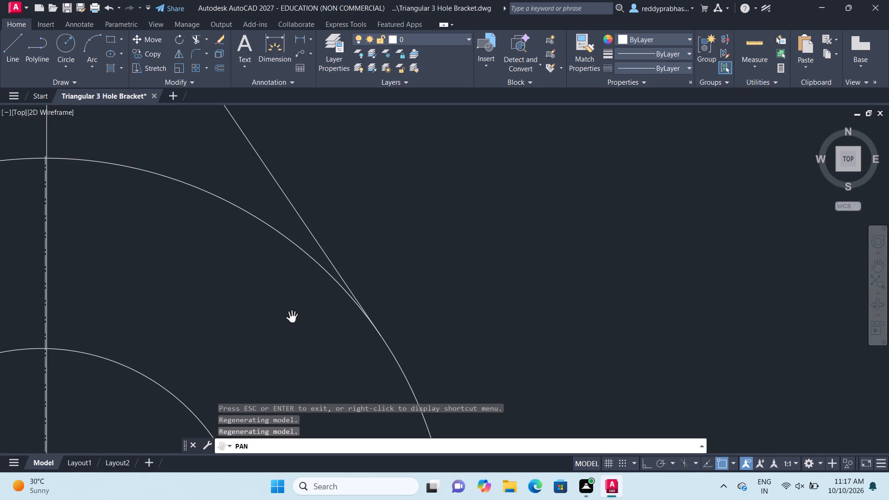
pyautogui.moveTo(270, 294); pyautogui.dragTo(420, 406)
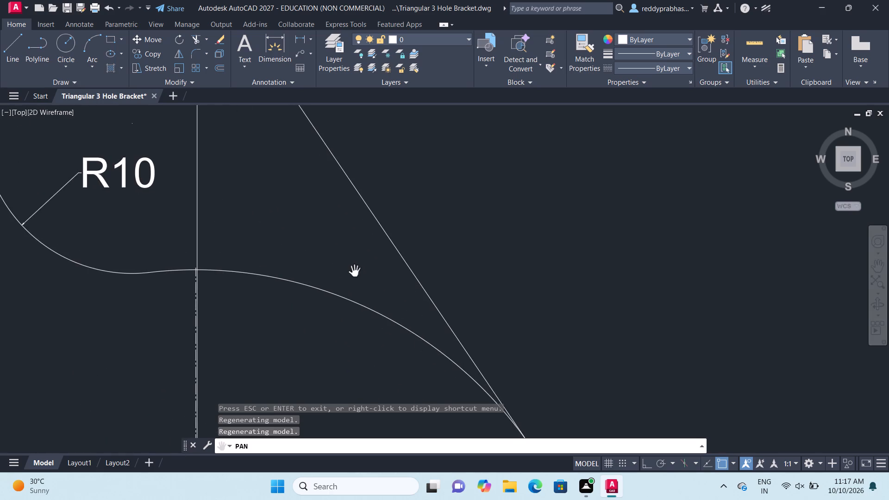
pyautogui.moveTo(355, 272); pyautogui.dragTo(366, 350)
pyautogui.moveTo(334, 280); pyautogui.dragTo(433, 385)
pyautogui.scroll(-3, 350, 287)
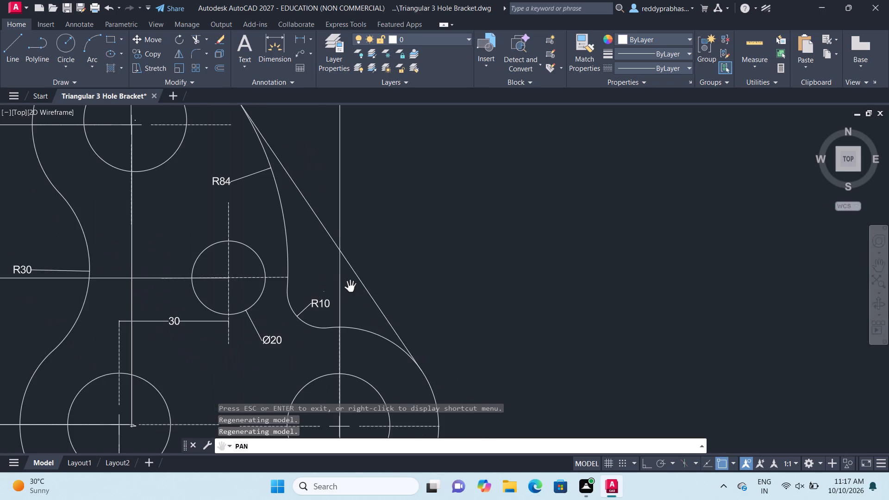
pyautogui.scroll(-1, 351, 287)
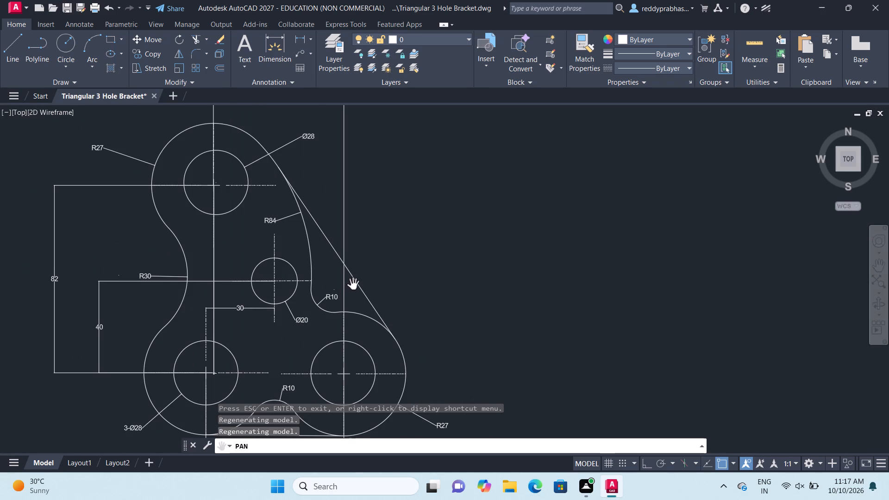
# Examine at close range where the slanted line meets the R84 arc near the bracket's upper end.
pyautogui.moveTo(260, 200); pyautogui.dragTo(257, 283)
pyautogui.scroll(2, 258, 277)
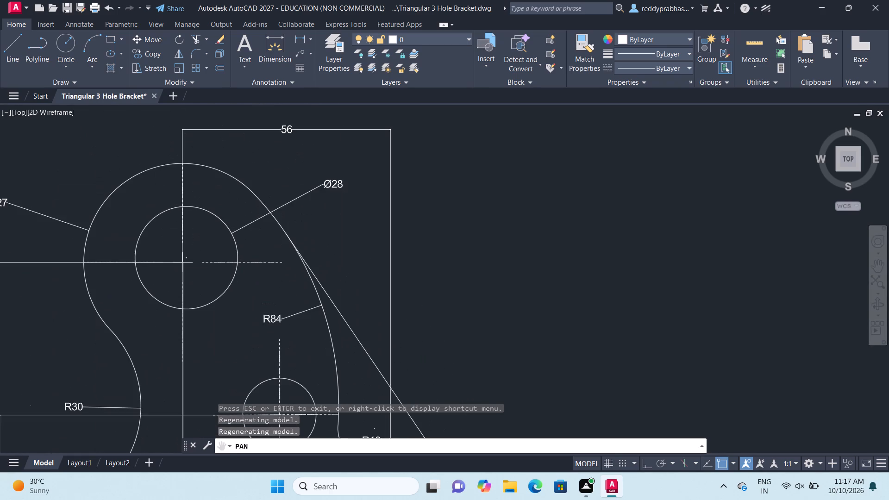
pyautogui.scroll(4, 259, 270)
pyautogui.moveTo(581, 219); pyautogui.dragTo(343, 477)
pyautogui.scroll(2, 313, 377)
pyautogui.moveTo(298, 412); pyautogui.dragTo(299, 434)
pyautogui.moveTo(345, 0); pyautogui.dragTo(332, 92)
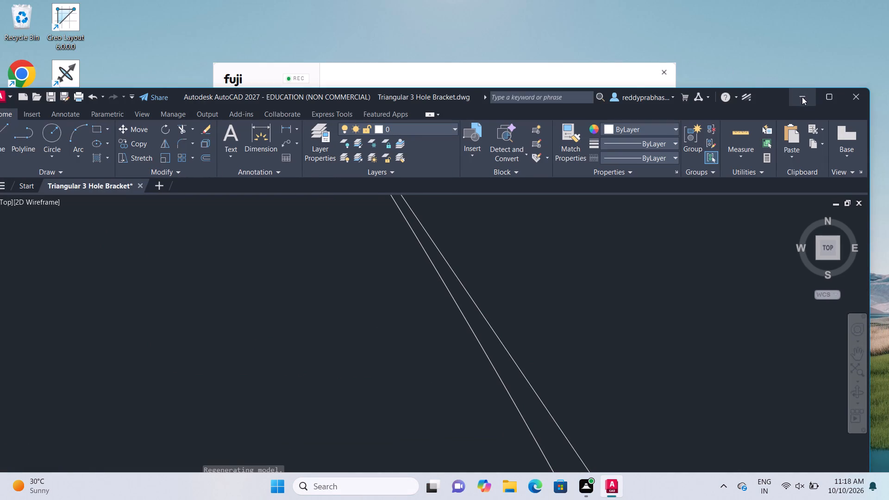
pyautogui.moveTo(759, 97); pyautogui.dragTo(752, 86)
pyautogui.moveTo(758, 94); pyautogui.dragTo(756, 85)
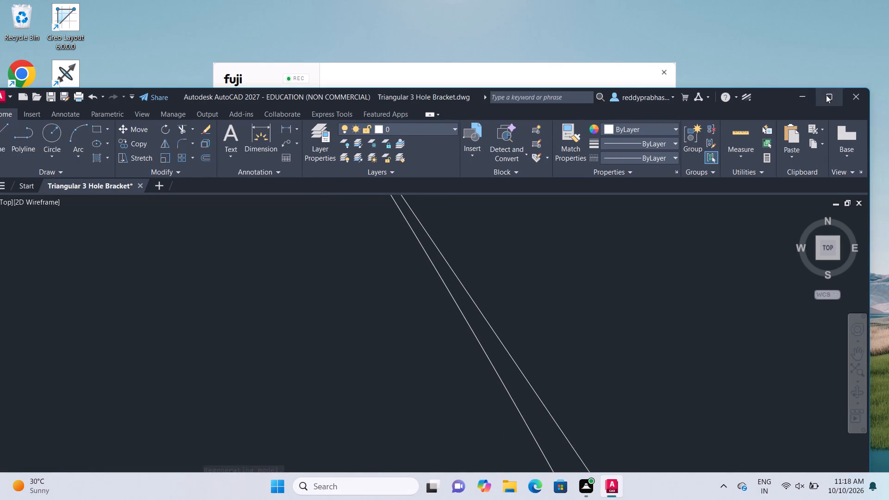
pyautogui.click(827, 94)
# Follow the narrow gap between the slanted line and the R84 arc up toward their contact point at high magnification.
pyautogui.scroll(-3, 457, 167)
pyautogui.moveTo(310, 203); pyautogui.dragTo(324, 225)
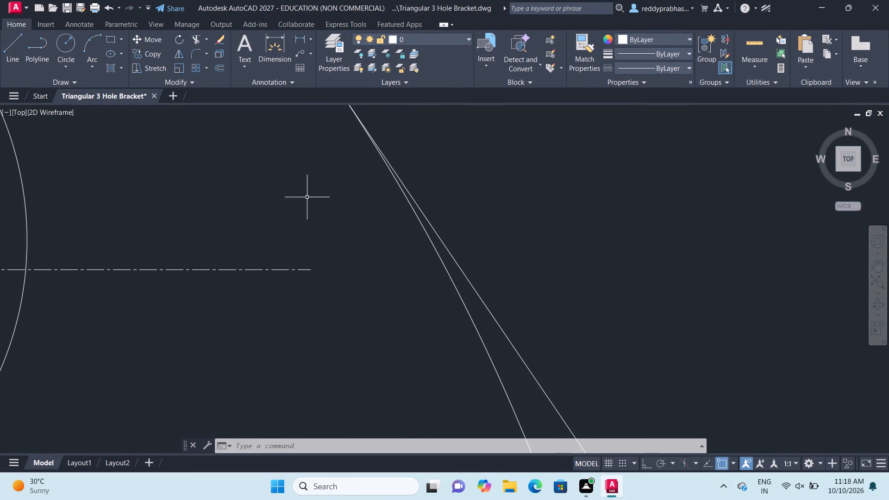
pyautogui.moveTo(324, 225); pyautogui.dragTo(360, 309)
pyautogui.press('Escape')
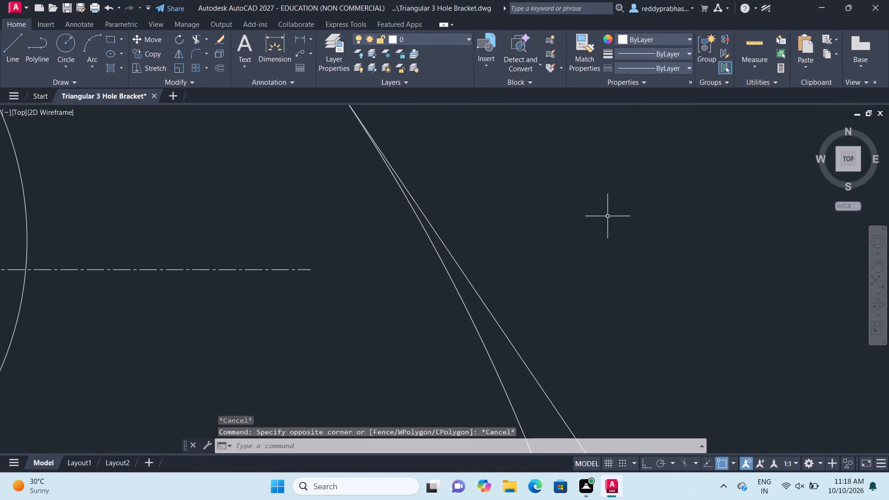
pyautogui.click(874, 270)
pyautogui.moveTo(567, 209); pyautogui.dragTo(581, 237)
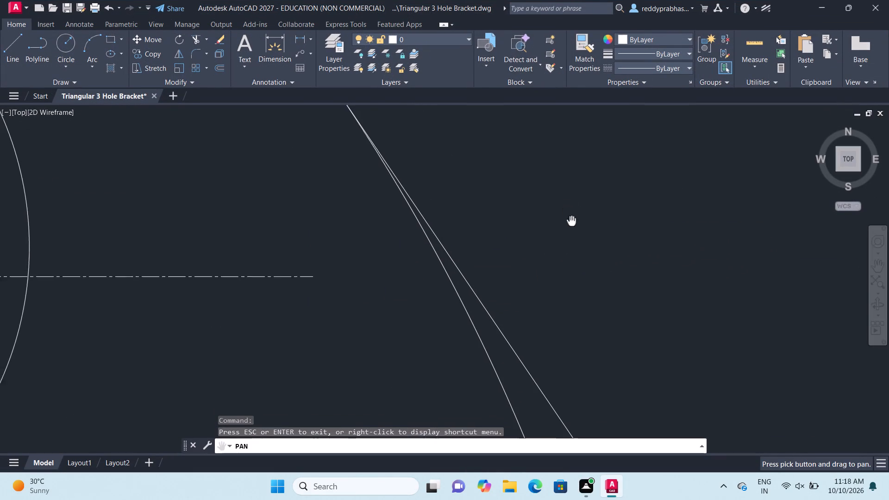
pyautogui.moveTo(581, 237); pyautogui.dragTo(659, 329)
pyautogui.moveTo(450, 238); pyautogui.dragTo(449, 251)
pyautogui.scroll(5, 437, 250)
pyautogui.moveTo(639, 206); pyautogui.dragTo(564, 267)
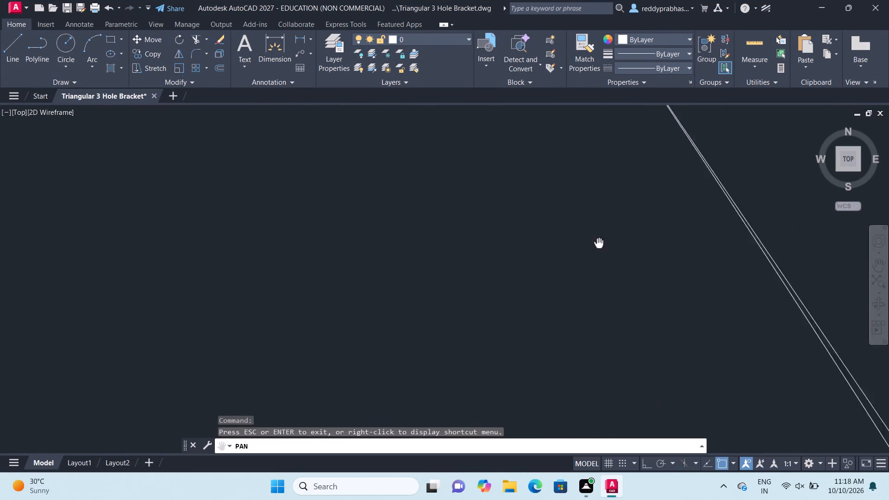
pyautogui.moveTo(564, 267); pyautogui.dragTo(523, 293)
pyautogui.scroll(2, 513, 283)
pyautogui.moveTo(477, 227); pyautogui.dragTo(412, 361)
pyautogui.scroll(3, 492, 223)
pyautogui.moveTo(452, 276); pyautogui.dragTo(387, 374)
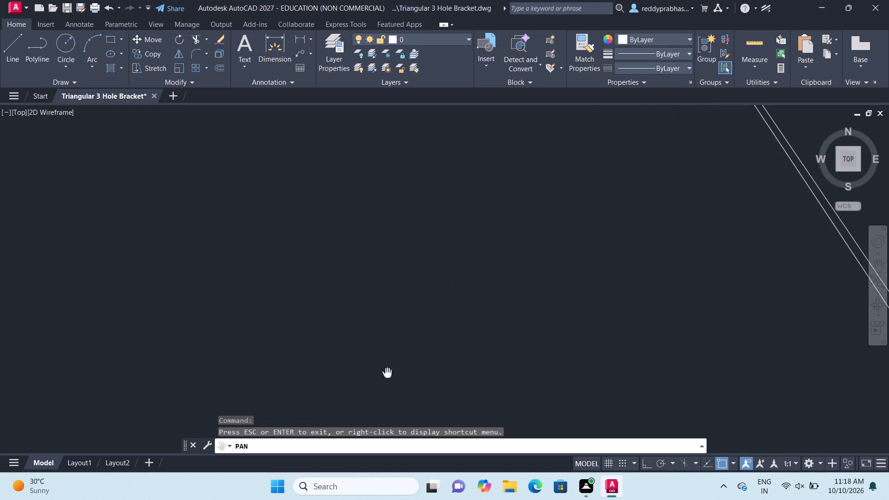
pyautogui.moveTo(567, 211); pyautogui.dragTo(463, 386)
pyautogui.moveTo(489, 264); pyautogui.dragTo(461, 319)
pyautogui.scroll(2, 437, 305)
pyautogui.moveTo(413, 357); pyautogui.dragTo(401, 406)
pyautogui.click(401, 406)
pyautogui.moveTo(492, 200); pyautogui.dragTo(436, 365)
pyautogui.moveTo(429, 167); pyautogui.dragTo(400, 331)
pyautogui.moveTo(295, 198); pyautogui.dragTo(348, 415)
pyautogui.moveTo(270, 271); pyautogui.dragTo(290, 338)
pyautogui.moveTo(254, 269); pyautogui.dragTo(293, 343)
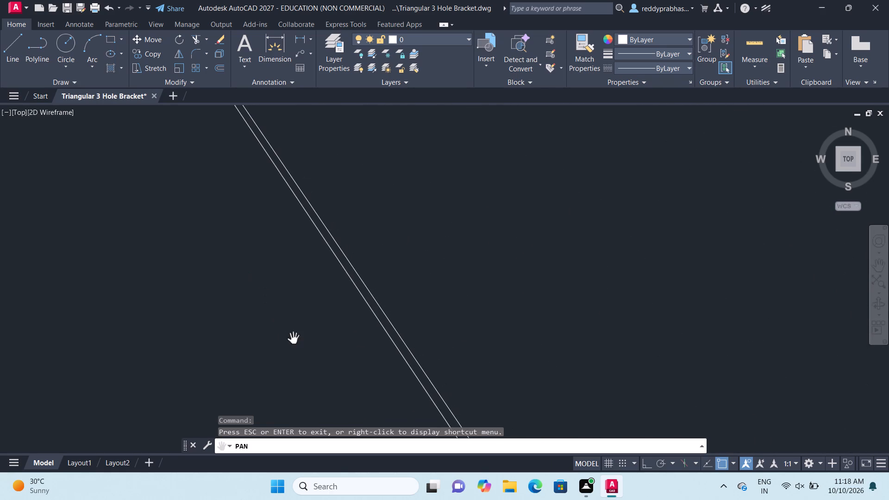
pyautogui.moveTo(272, 280); pyautogui.dragTo(298, 346)
pyautogui.moveTo(272, 275); pyautogui.dragTo(303, 345)
pyautogui.moveTo(263, 282); pyautogui.dragTo(308, 351)
pyautogui.moveTo(267, 292); pyautogui.dragTo(305, 349)
pyautogui.moveTo(251, 287); pyautogui.dragTo(281, 348)
pyautogui.moveTo(262, 294); pyautogui.dragTo(289, 349)
pyautogui.moveTo(271, 280); pyautogui.dragTo(304, 358)
pyautogui.moveTo(228, 287); pyautogui.dragTo(293, 360)
pyautogui.moveTo(212, 271); pyautogui.dragTo(254, 341)
pyautogui.moveTo(205, 273); pyautogui.dragTo(227, 332)
pyautogui.moveTo(208, 289); pyautogui.dragTo(255, 358)
pyautogui.moveTo(212, 284); pyautogui.dragTo(277, 377)
pyautogui.moveTo(214, 262); pyautogui.dragTo(269, 350)
pyautogui.moveTo(255, 312); pyautogui.dragTo(256, 316)
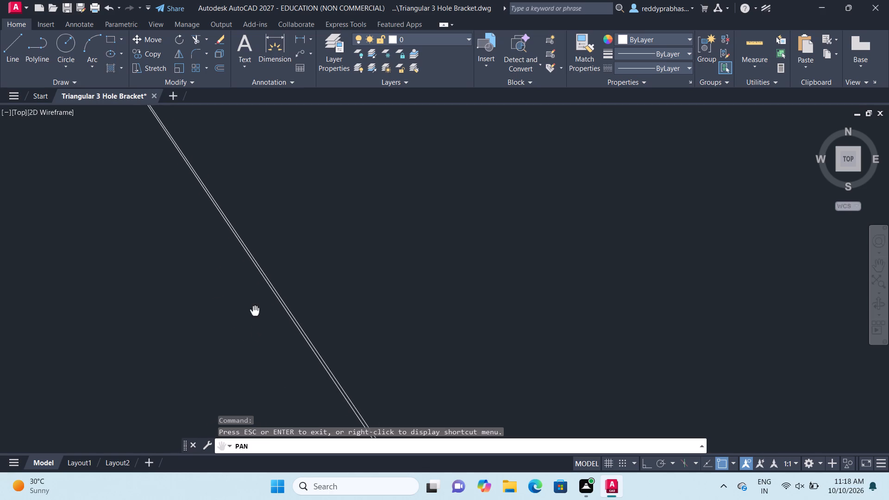
pyautogui.moveTo(256, 316); pyautogui.dragTo(281, 365)
pyautogui.moveTo(266, 324); pyautogui.dragTo(276, 374)
pyautogui.moveTo(193, 267); pyautogui.dragTo(290, 381)
pyautogui.moveTo(229, 301); pyautogui.dragTo(270, 371)
pyautogui.moveTo(229, 300); pyautogui.dragTo(268, 356)
pyautogui.moveTo(250, 303); pyautogui.dragTo(286, 359)
pyautogui.moveTo(280, 315); pyautogui.dragTo(301, 375)
pyautogui.click(290, 369)
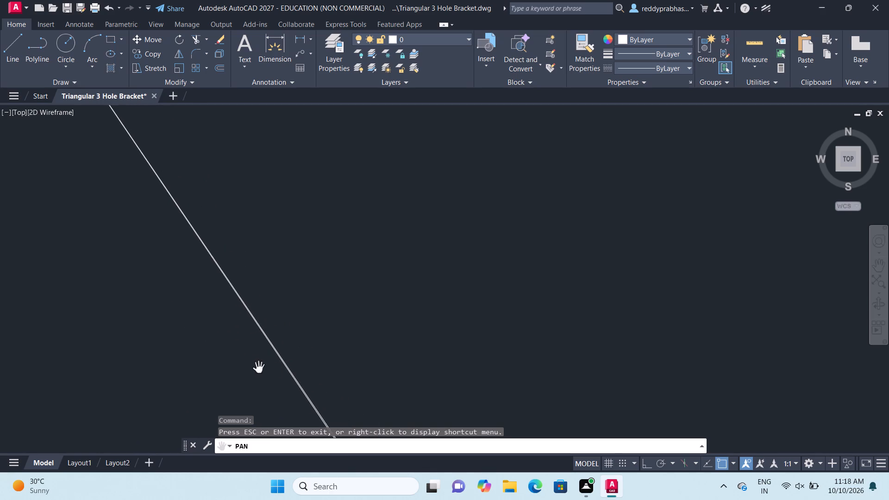
pyautogui.scroll(3, 198, 319)
pyautogui.moveTo(185, 277); pyautogui.dragTo(232, 390)
pyautogui.scroll(4, 236, 372)
pyautogui.moveTo(241, 324); pyautogui.dragTo(368, 496)
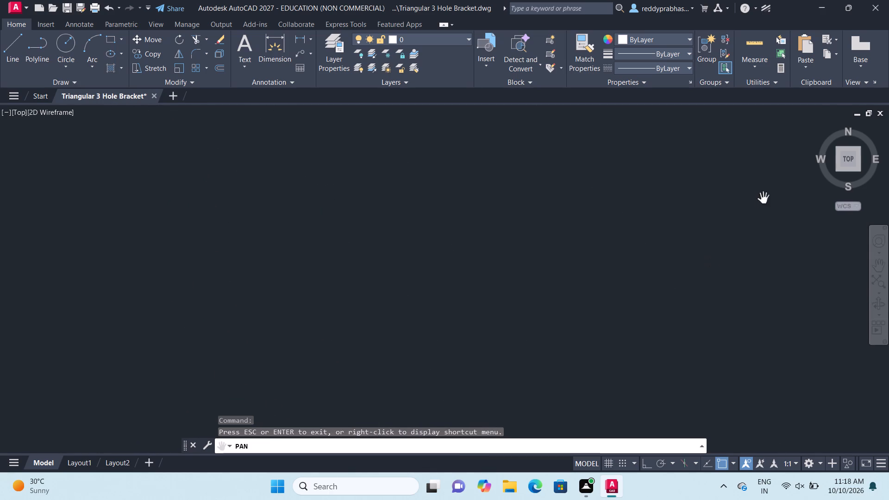
# Trace the slanted line and the R84 arc again toward their upper contact point at slightly lower magnification.
pyautogui.moveTo(720, 205); pyautogui.dragTo(473, 283)
pyautogui.moveTo(556, 221); pyautogui.dragTo(504, 244)
pyautogui.scroll(-4, 485, 236)
pyautogui.moveTo(473, 227); pyautogui.dragTo(448, 285)
pyautogui.moveTo(462, 196); pyautogui.dragTo(460, 212)
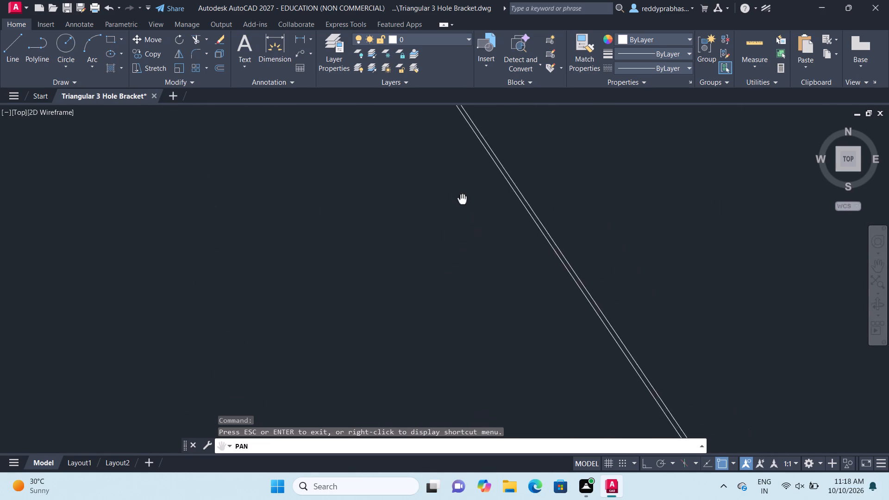
pyautogui.moveTo(460, 212); pyautogui.dragTo(456, 278)
pyautogui.moveTo(450, 268); pyautogui.dragTo(481, 338)
pyautogui.moveTo(462, 292); pyautogui.dragTo(491, 357)
pyautogui.moveTo(462, 312); pyautogui.dragTo(493, 380)
pyautogui.moveTo(460, 315); pyautogui.dragTo(525, 414)
pyautogui.moveTo(486, 357); pyautogui.dragTo(541, 431)
pyautogui.moveTo(474, 343); pyautogui.dragTo(578, 459)
pyautogui.moveTo(524, 375); pyautogui.dragTo(560, 446)
pyautogui.moveTo(505, 369); pyautogui.dragTo(547, 454)
pyautogui.moveTo(508, 380); pyautogui.dragTo(545, 463)
pyautogui.moveTo(513, 409); pyautogui.dragTo(537, 462)
pyautogui.moveTo(488, 391); pyautogui.dragTo(535, 462)
pyautogui.moveTo(471, 373); pyautogui.dragTo(509, 430)
pyautogui.moveTo(476, 369); pyautogui.dragTo(515, 432)
pyautogui.moveTo(470, 362); pyautogui.dragTo(555, 456)
pyautogui.moveTo(499, 377); pyautogui.dragTo(532, 434)
pyautogui.moveTo(507, 389); pyautogui.dragTo(559, 462)
pyautogui.moveTo(530, 411); pyautogui.dragTo(591, 484)
pyautogui.moveTo(581, 437); pyautogui.dragTo(607, 495)
pyautogui.moveTo(591, 460); pyautogui.dragTo(613, 493)
pyautogui.moveTo(583, 444); pyautogui.dragTo(591, 464)
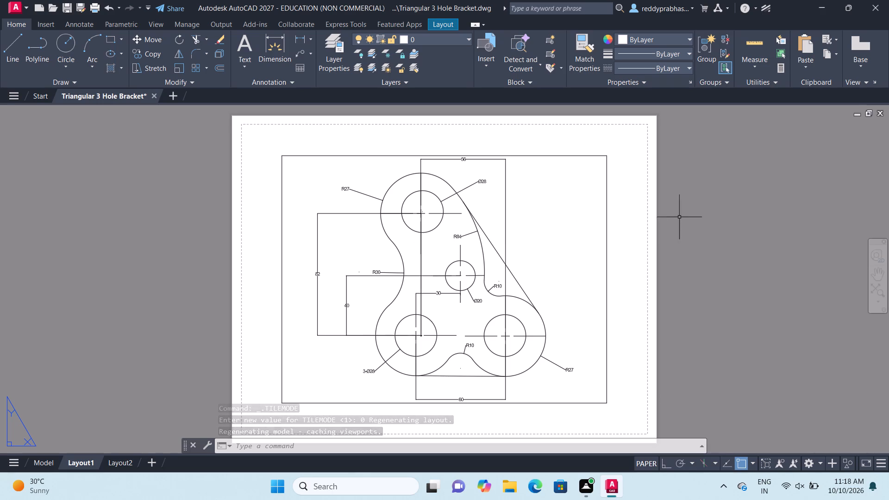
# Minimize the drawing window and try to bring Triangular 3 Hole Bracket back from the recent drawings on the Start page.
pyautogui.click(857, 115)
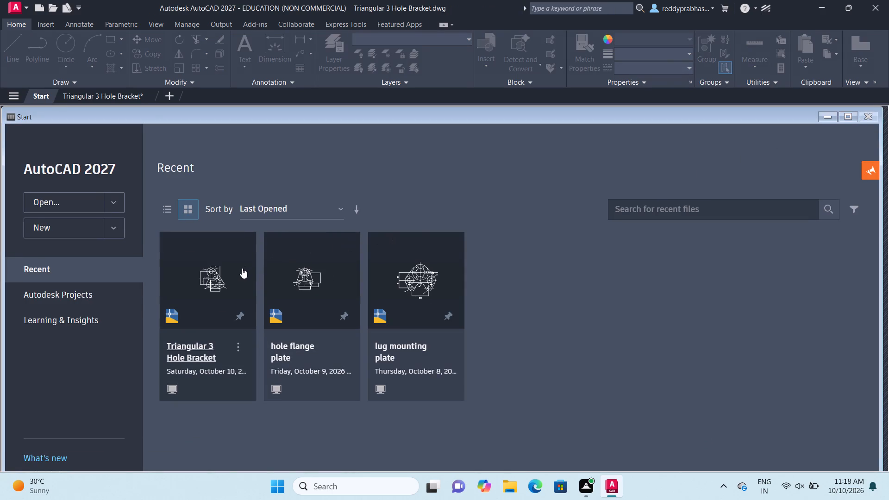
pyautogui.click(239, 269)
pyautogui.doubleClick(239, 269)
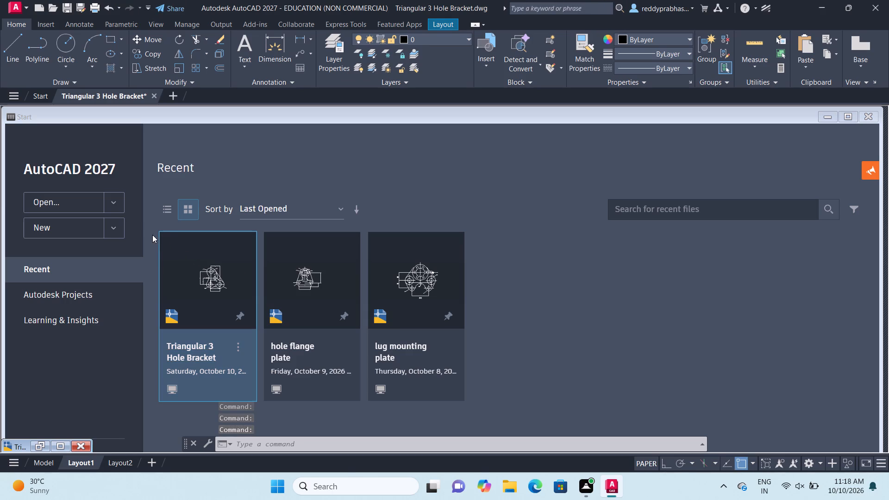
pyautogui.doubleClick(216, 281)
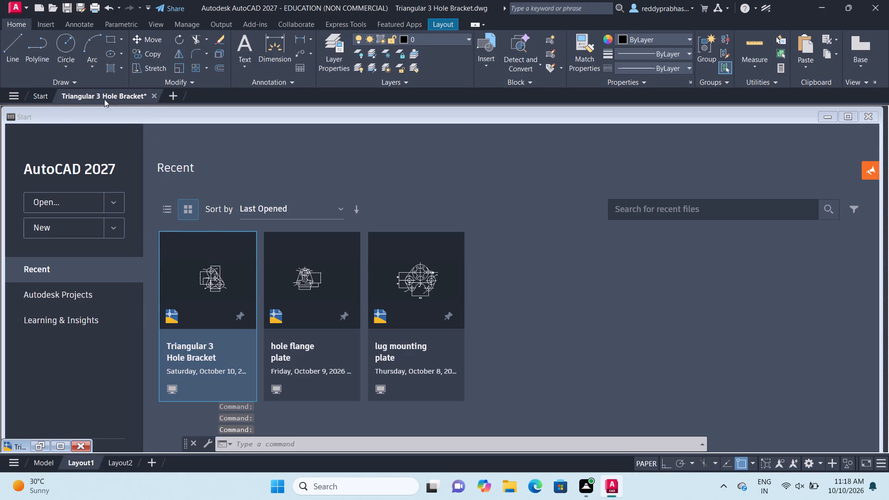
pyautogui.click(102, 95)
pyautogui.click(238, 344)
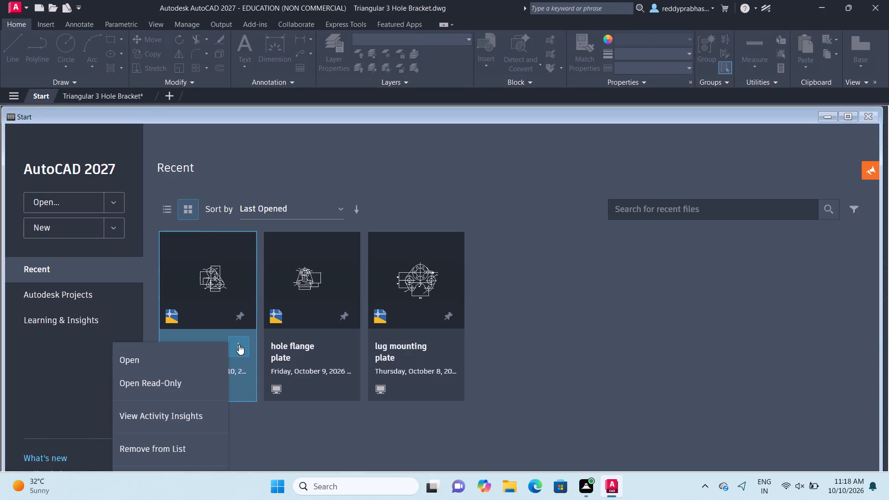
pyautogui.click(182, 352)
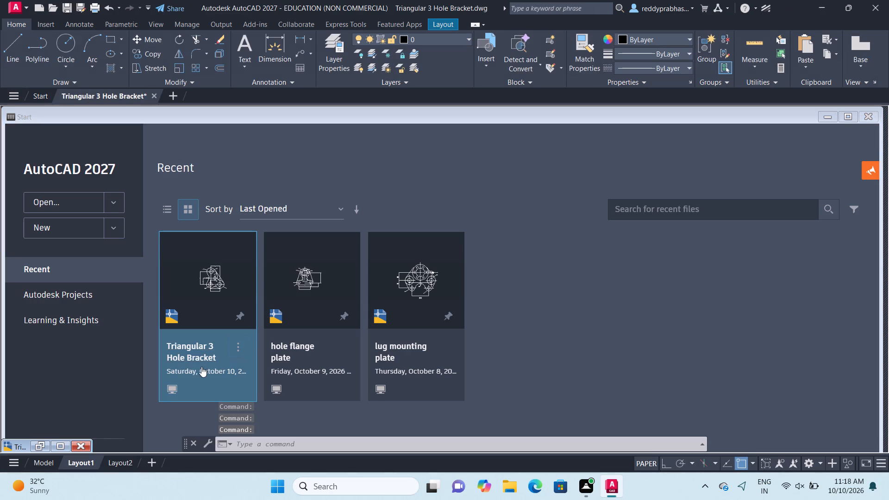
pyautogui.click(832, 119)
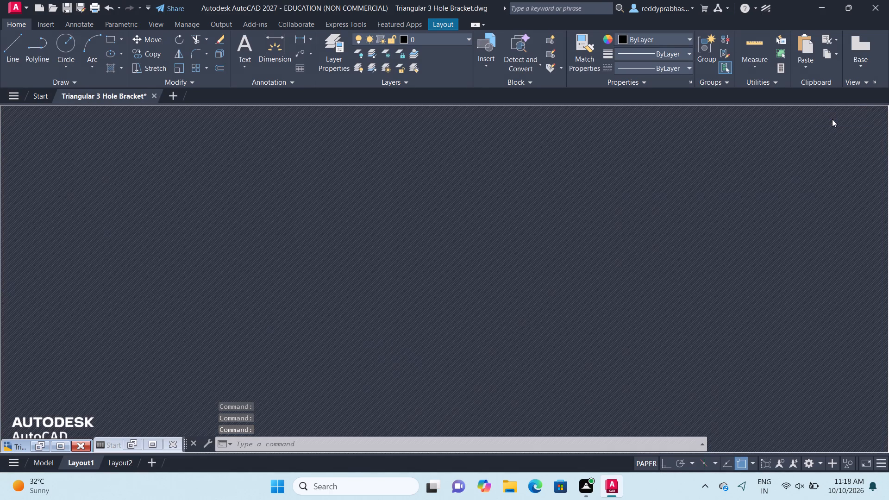
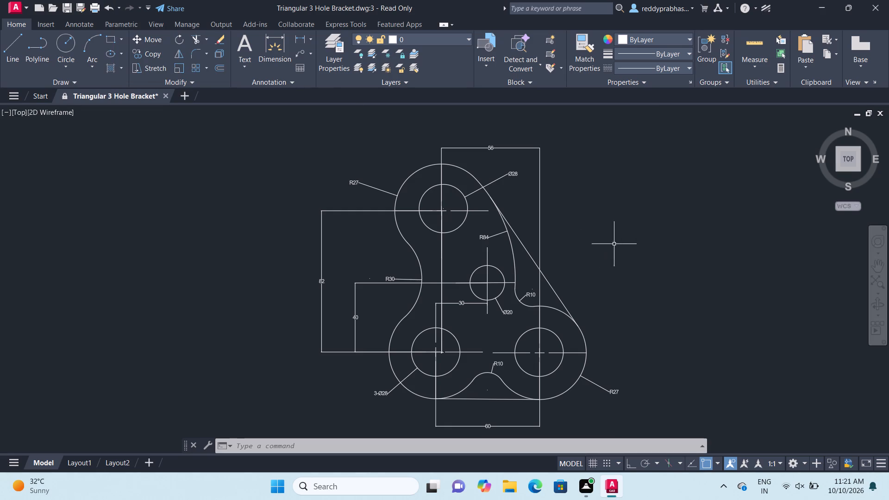
# Examine the bracket drawing closely, checking the top hole's centre area, the lower holes and the surrounding dimensions.
pyautogui.doubleClick(875, 266)
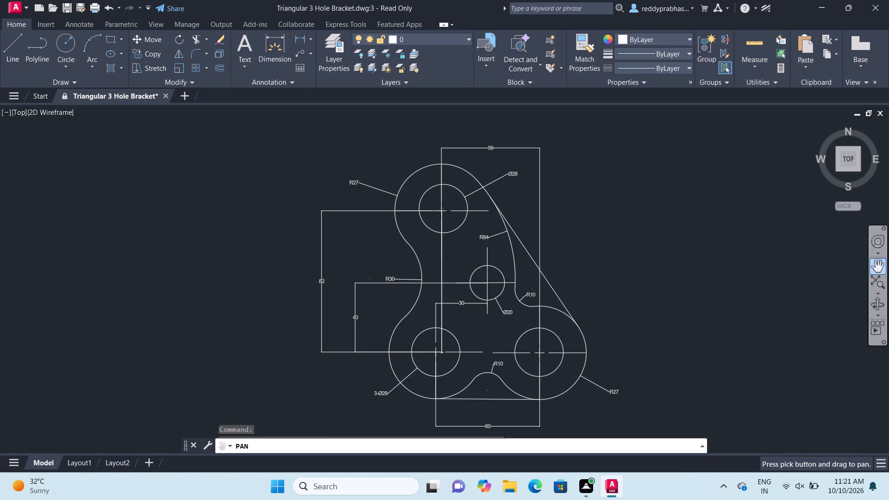
pyautogui.moveTo(742, 284); pyautogui.dragTo(724, 247)
pyautogui.click(723, 247)
pyautogui.scroll(-1, 597, 251)
pyautogui.scroll(1, 595, 252)
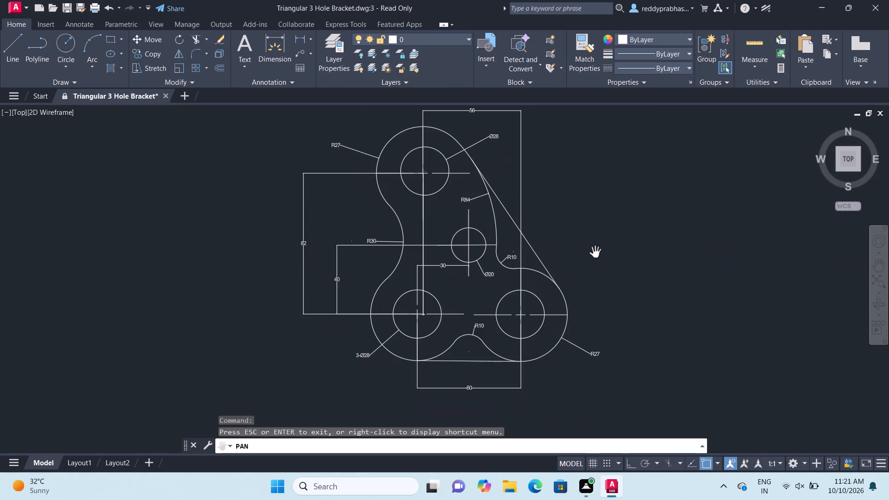
pyautogui.moveTo(578, 243); pyautogui.dragTo(564, 271)
pyautogui.click(564, 271)
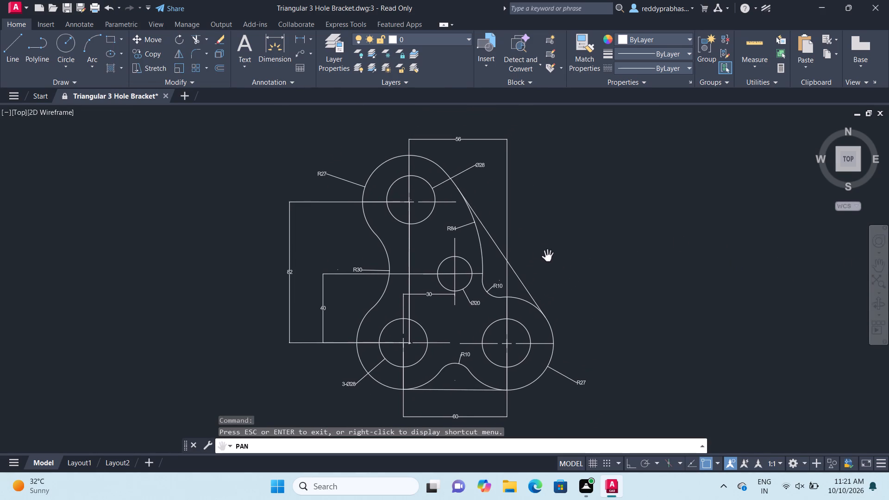
pyautogui.scroll(2, 533, 249)
pyautogui.moveTo(439, 254); pyautogui.dragTo(480, 324)
pyautogui.moveTo(433, 222); pyautogui.dragTo(505, 315)
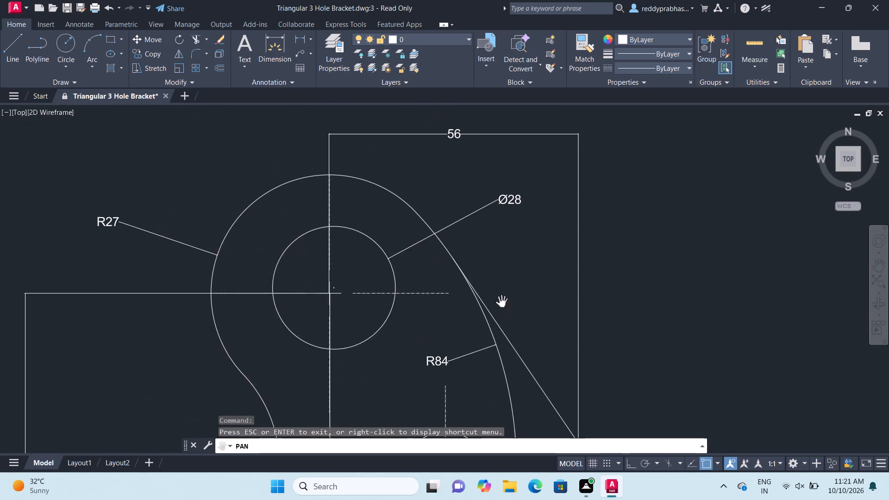
pyautogui.moveTo(475, 270); pyautogui.dragTo(479, 298)
pyautogui.scroll(1, 449, 277)
pyautogui.moveTo(330, 261); pyautogui.dragTo(493, 236)
pyautogui.scroll(1, 448, 244)
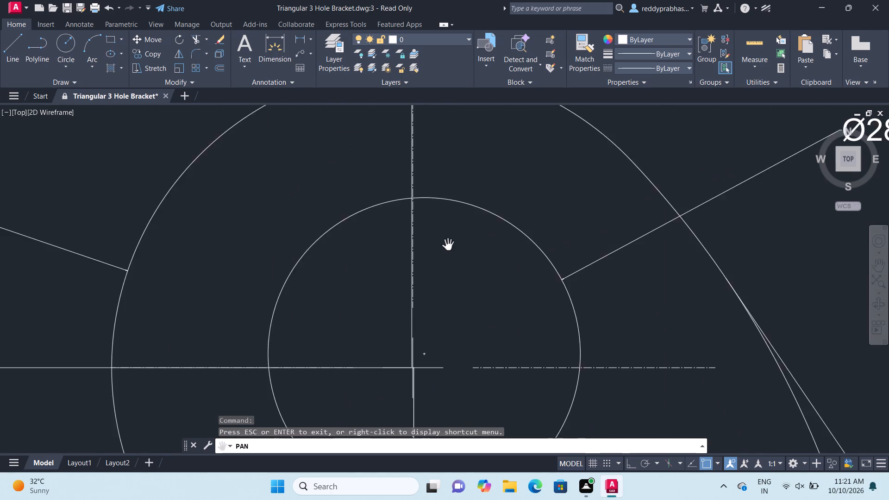
pyautogui.scroll(1, 448, 244)
pyautogui.scroll(-2, 448, 244)
pyautogui.moveTo(437, 254); pyautogui.dragTo(446, 209)
pyautogui.scroll(2, 457, 260)
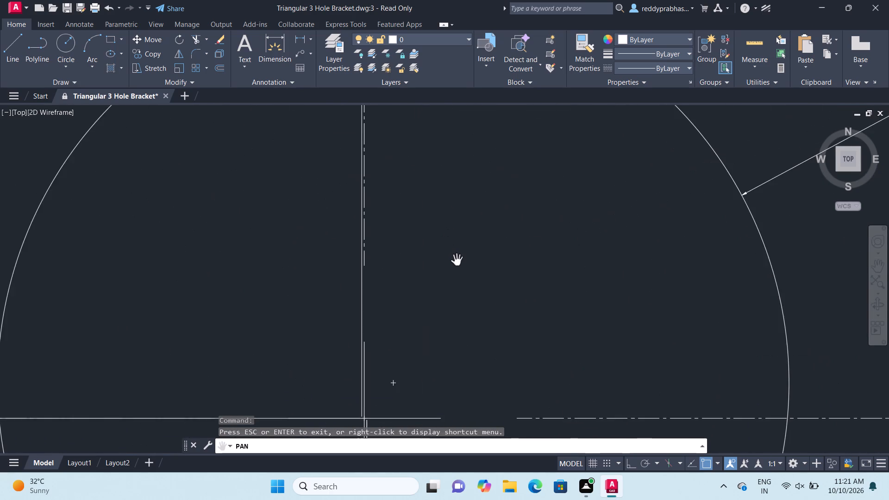
pyautogui.scroll(-2, 458, 260)
pyautogui.moveTo(472, 233); pyautogui.dragTo(478, 190)
pyautogui.click(479, 188)
pyautogui.moveTo(488, 257); pyautogui.dragTo(477, 213)
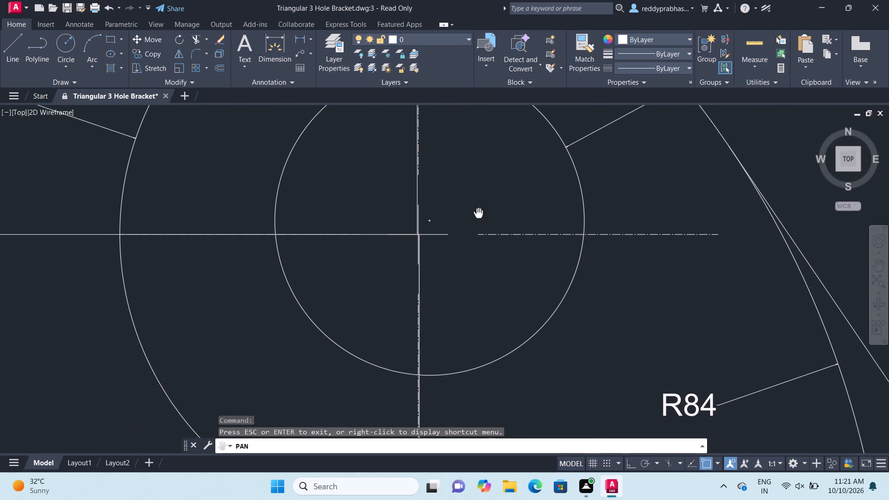
pyautogui.moveTo(486, 272); pyautogui.dragTo(439, 212)
pyautogui.moveTo(545, 329); pyautogui.dragTo(494, 270)
pyautogui.moveTo(527, 315); pyautogui.dragTo(516, 285)
pyautogui.scroll(-3, 515, 285)
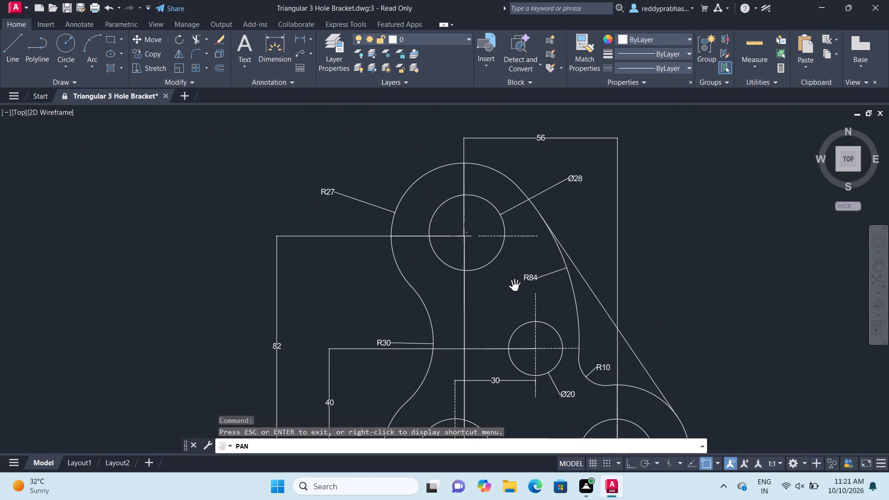
pyautogui.moveTo(463, 305); pyautogui.dragTo(469, 248)
pyautogui.moveTo(476, 299); pyautogui.dragTo(478, 283)
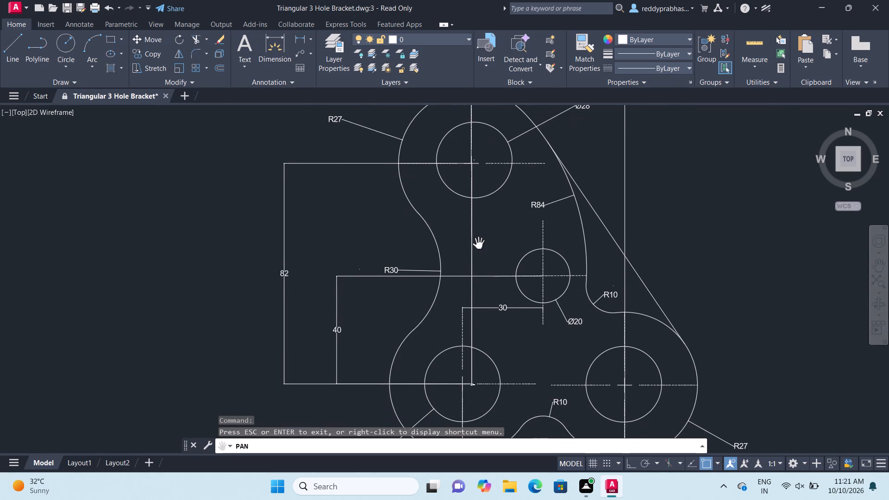
pyautogui.moveTo(479, 253); pyautogui.dragTo(480, 268)
pyautogui.moveTo(536, 371); pyautogui.dragTo(520, 323)
pyautogui.moveTo(537, 381); pyautogui.dragTo(492, 344)
pyautogui.moveTo(520, 371); pyautogui.dragTo(495, 368)
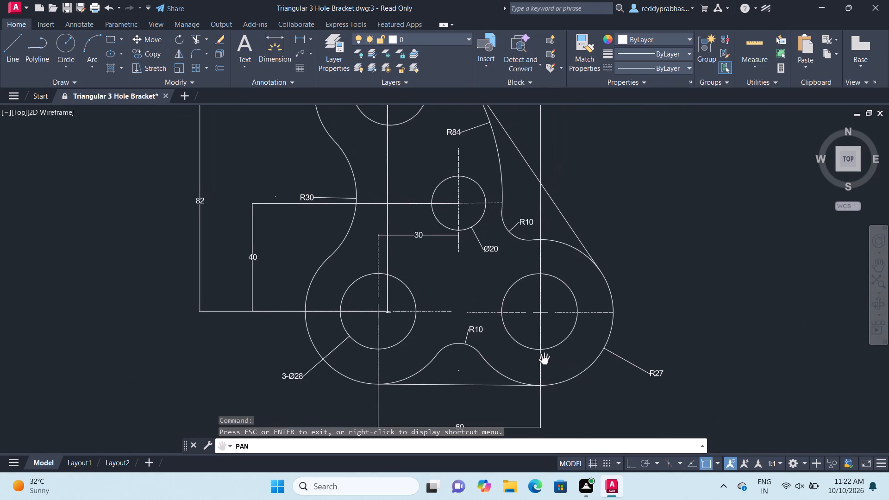
pyautogui.moveTo(534, 364); pyautogui.dragTo(539, 390)
pyautogui.moveTo(543, 381); pyautogui.dragTo(502, 412)
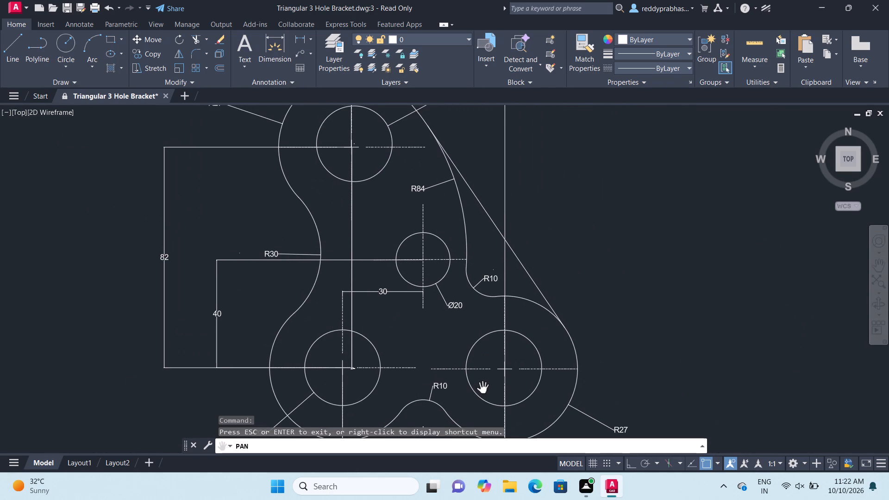
pyautogui.scroll(-1, 483, 388)
pyautogui.scroll(1, 483, 388)
pyautogui.moveTo(429, 362); pyautogui.dragTo(478, 300)
pyautogui.scroll(-1, 386, 364)
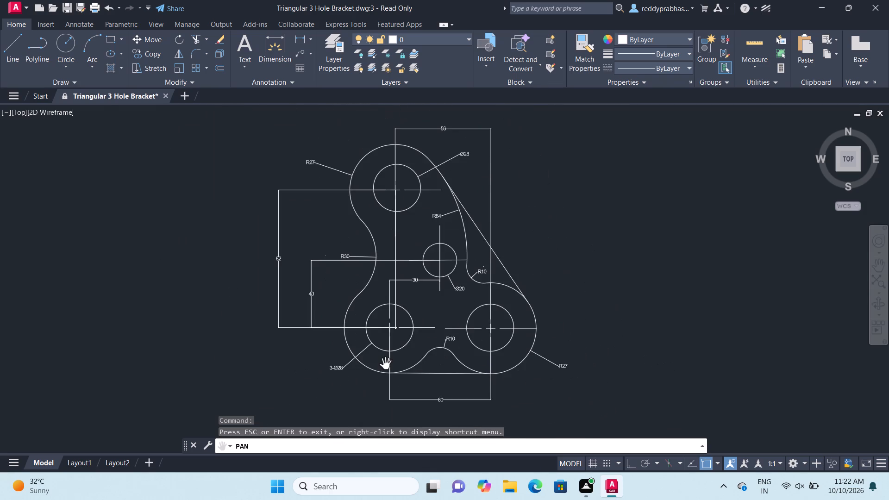
# Erase the stray 0.0000 dimension beside the centre of the bracket's lower-left hole.
pyautogui.scroll(3, 386, 364)
pyautogui.click(383, 359)
pyautogui.scroll(2, 383, 359)
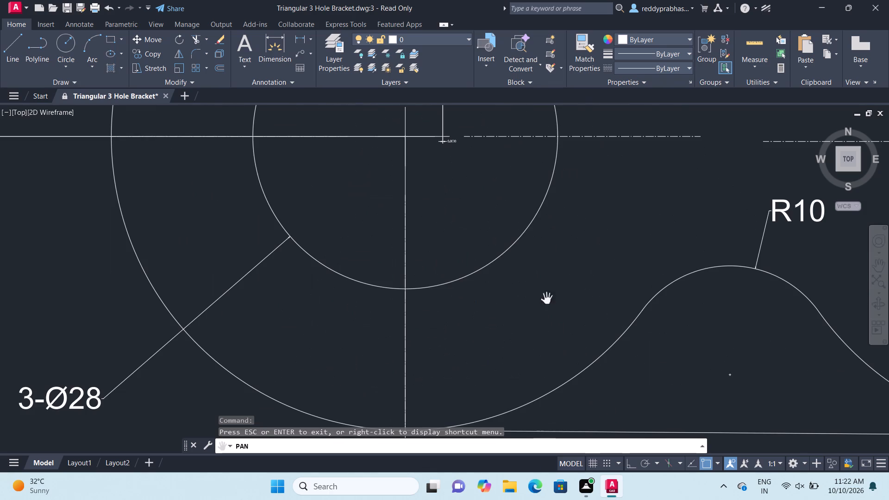
pyautogui.moveTo(524, 280); pyautogui.dragTo(500, 397)
pyautogui.scroll(3, 483, 381)
pyautogui.moveTo(453, 282); pyautogui.dragTo(452, 450)
pyautogui.moveTo(420, 286); pyautogui.dragTo(422, 391)
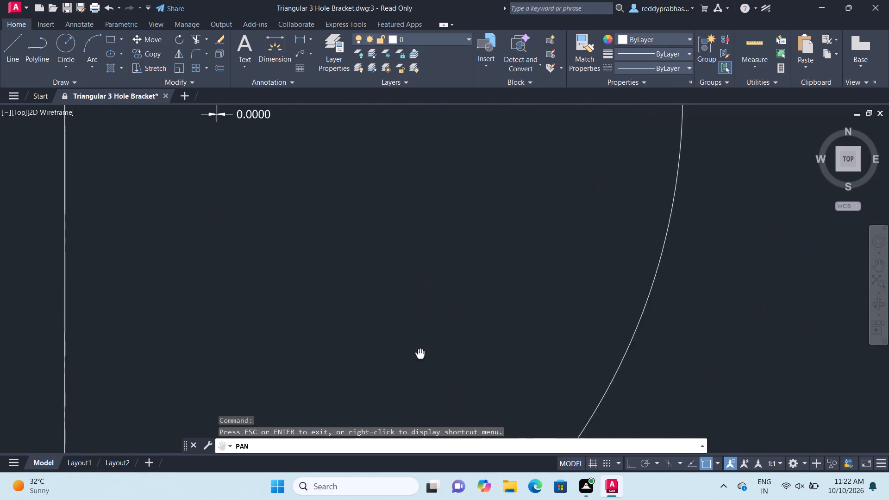
pyautogui.moveTo(422, 391); pyautogui.dragTo(425, 420)
pyautogui.moveTo(390, 314); pyautogui.dragTo(397, 365)
pyautogui.rightClick(225, 250)
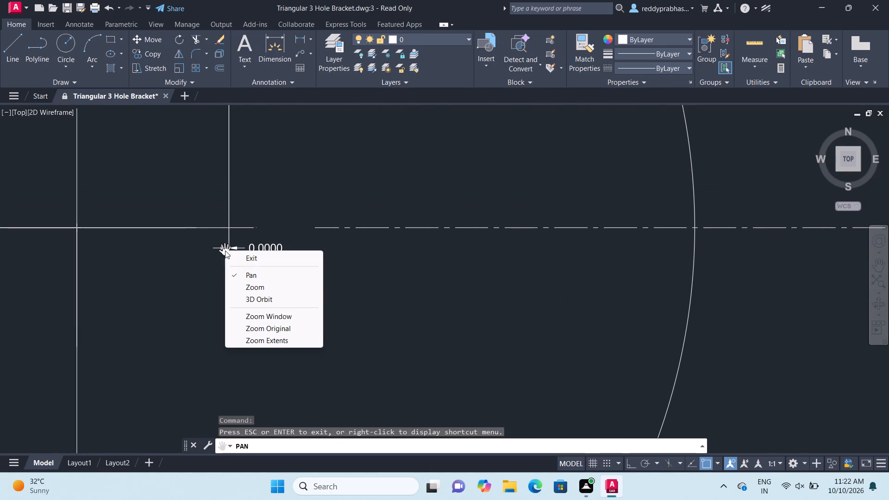
pyautogui.click(270, 260)
pyautogui.click(264, 249)
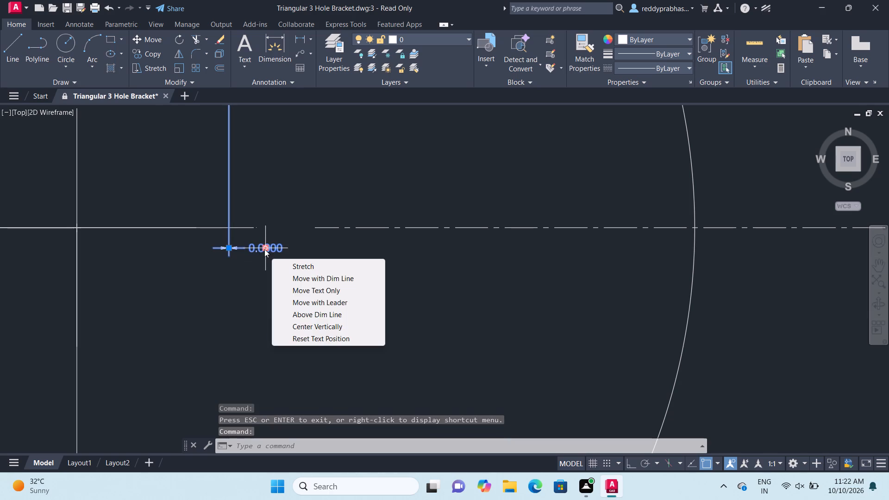
pyautogui.moveTo(234, 261); pyautogui.dragTo(233, 266, button='right')
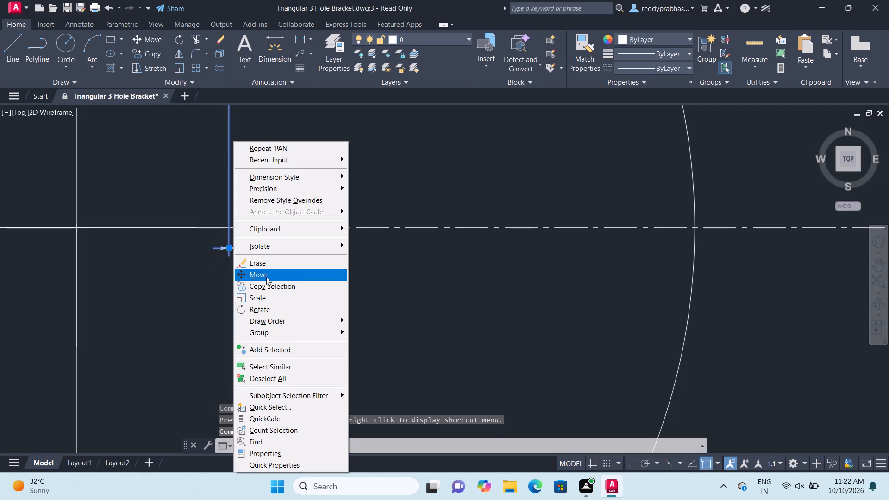
pyautogui.click(294, 262)
# Review the bracket's holes, outline, centre lines and dimensions for any other stray objects.
pyautogui.scroll(-6, 289, 266)
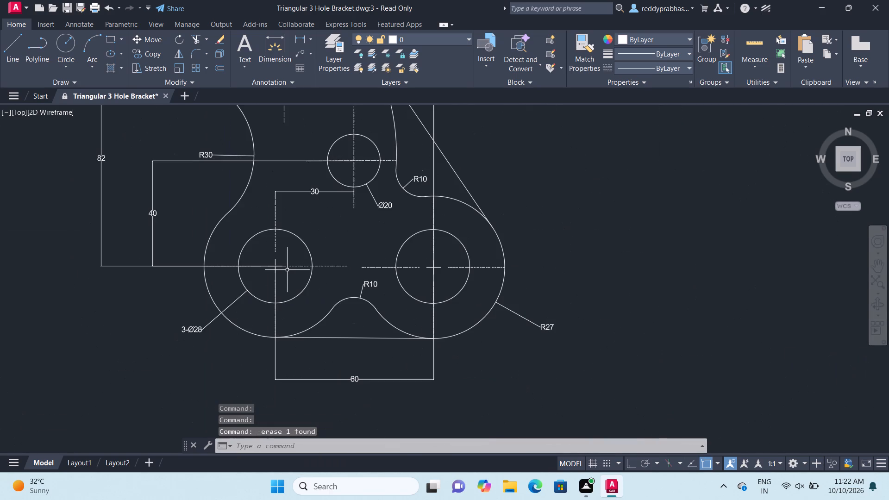
pyautogui.scroll(-1, 287, 270)
pyautogui.scroll(2, 287, 270)
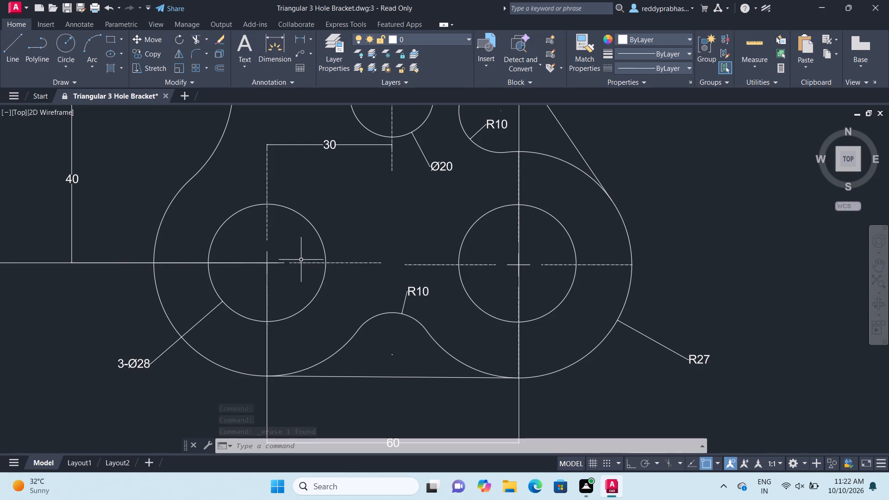
pyautogui.scroll(-2, 329, 276)
pyautogui.scroll(1, 329, 276)
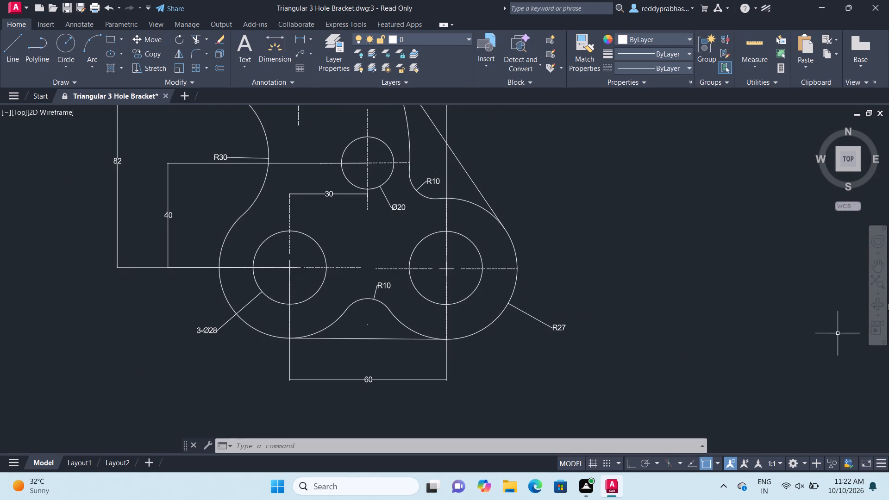
pyautogui.click(876, 262)
pyautogui.scroll(1, 876, 262)
pyautogui.scroll(-2, 406, 246)
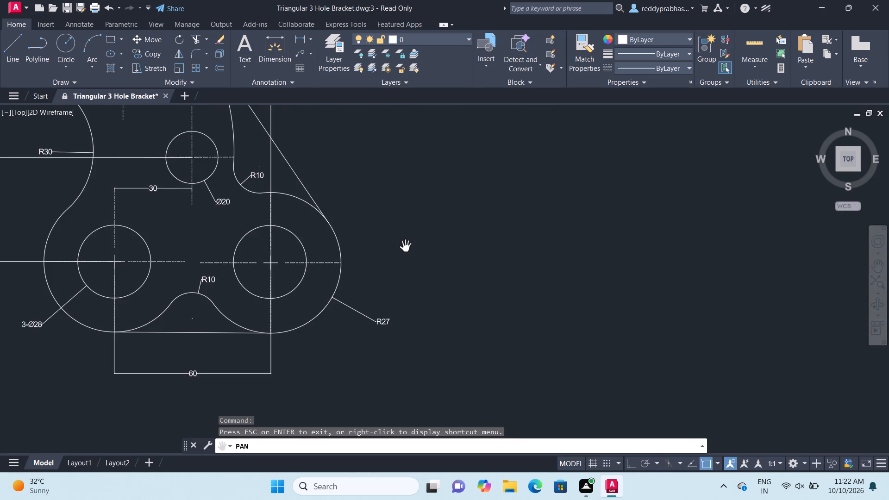
pyautogui.moveTo(383, 228); pyautogui.dragTo(551, 347)
pyautogui.scroll(1, 518, 285)
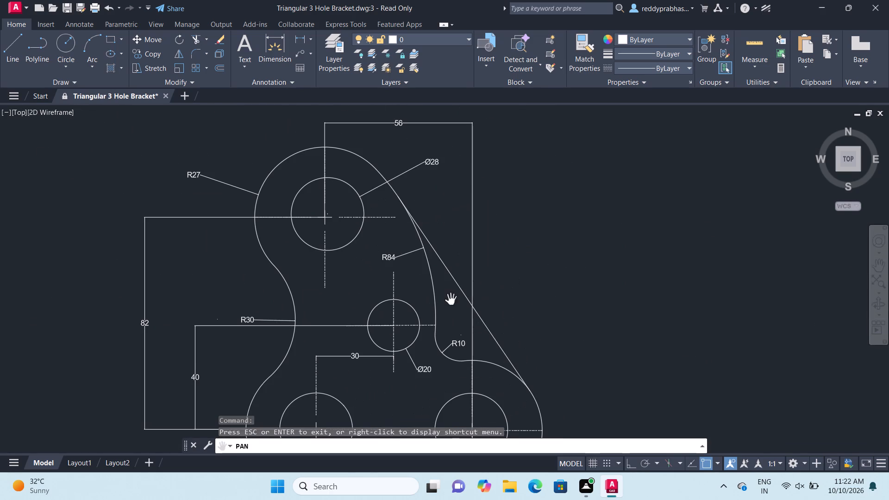
pyautogui.moveTo(442, 276); pyautogui.dragTo(444, 256)
pyautogui.click(444, 253)
pyautogui.moveTo(419, 309); pyautogui.dragTo(421, 276)
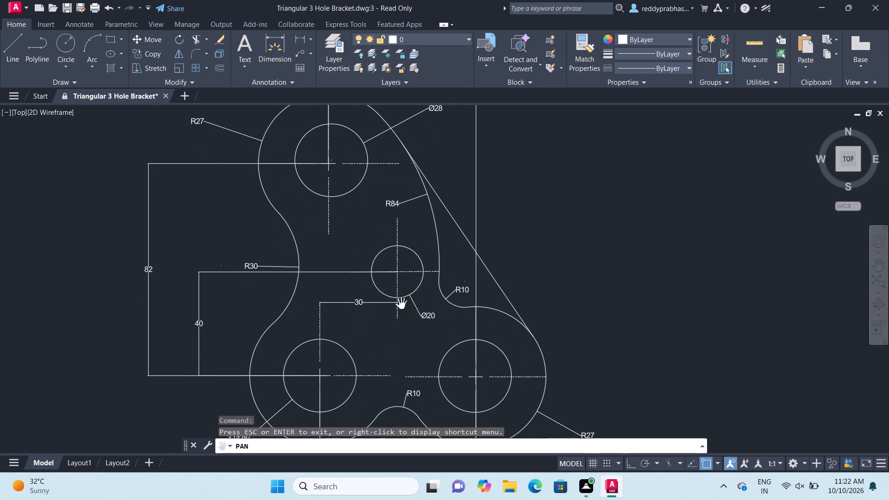
pyautogui.scroll(-1, 382, 271)
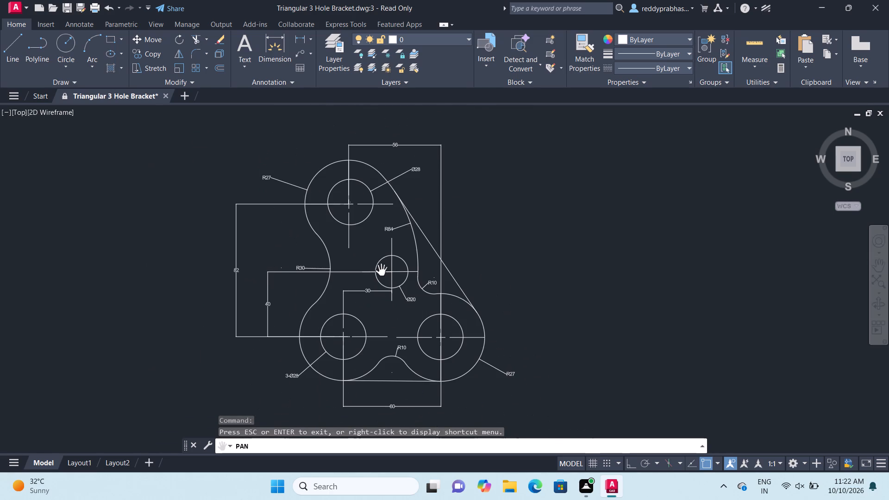
pyautogui.scroll(1, 382, 271)
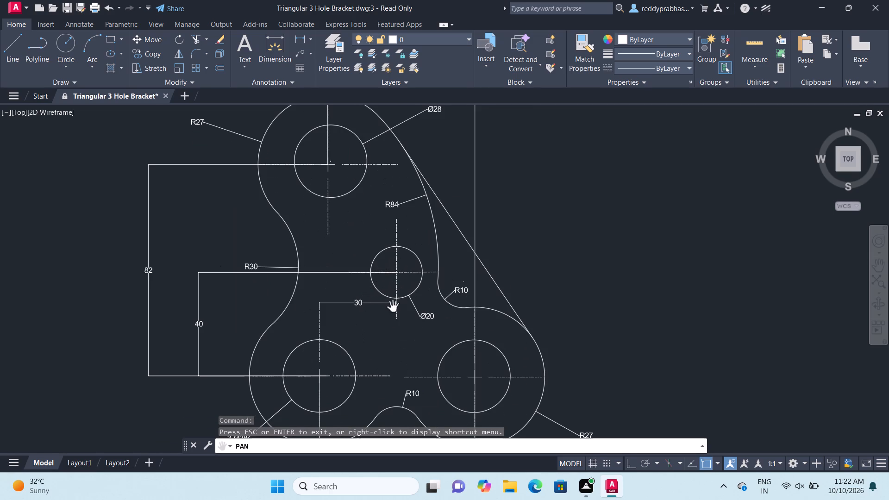
pyautogui.moveTo(398, 332); pyautogui.dragTo(396, 325)
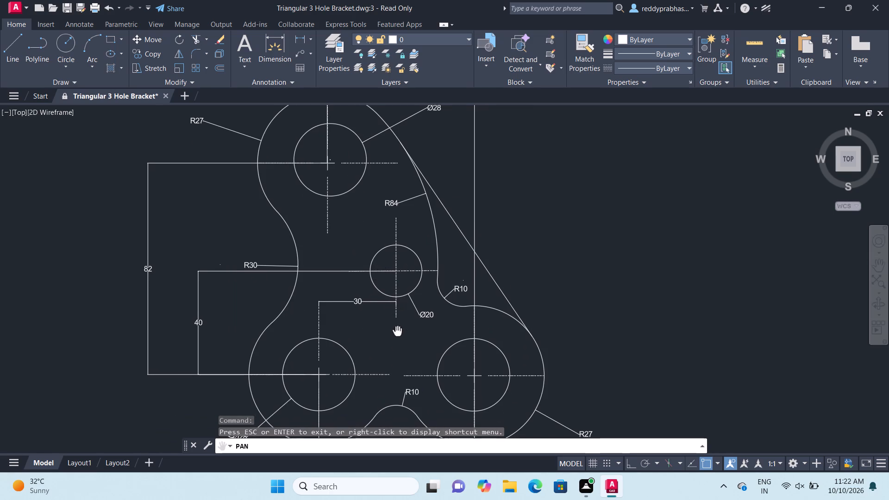
pyautogui.moveTo(396, 325); pyautogui.dragTo(389, 256)
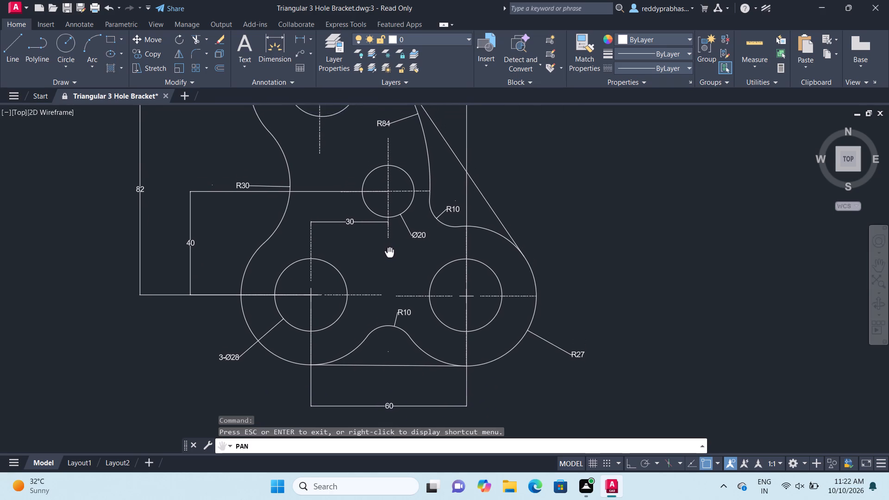
pyautogui.moveTo(389, 256); pyautogui.dragTo(408, 366)
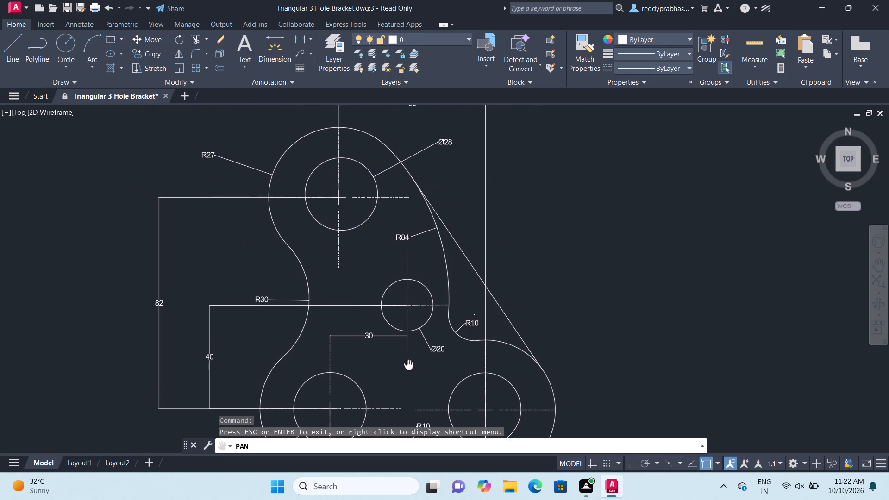
pyautogui.moveTo(408, 366); pyautogui.dragTo(460, 394)
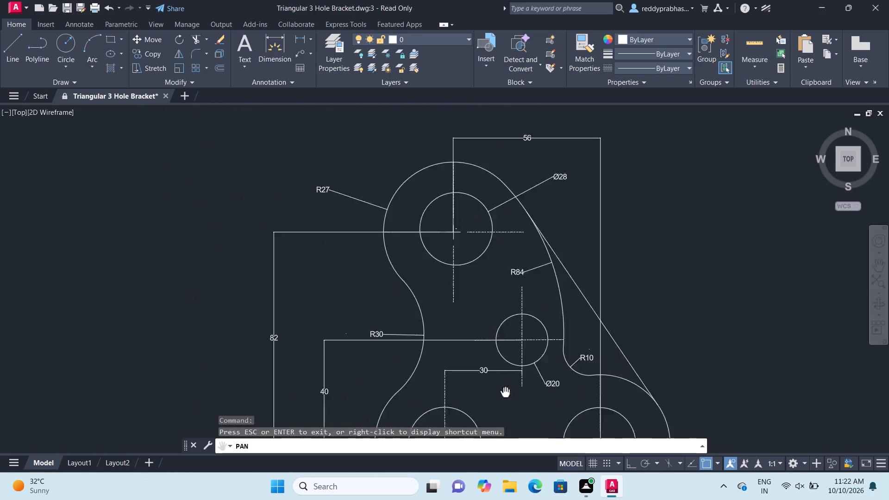
pyautogui.moveTo(460, 394); pyautogui.dragTo(413, 400)
pyautogui.click(413, 400)
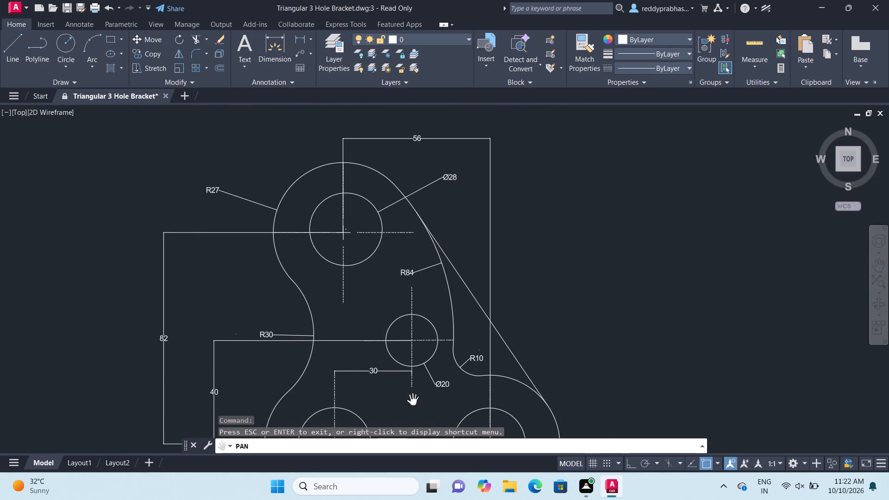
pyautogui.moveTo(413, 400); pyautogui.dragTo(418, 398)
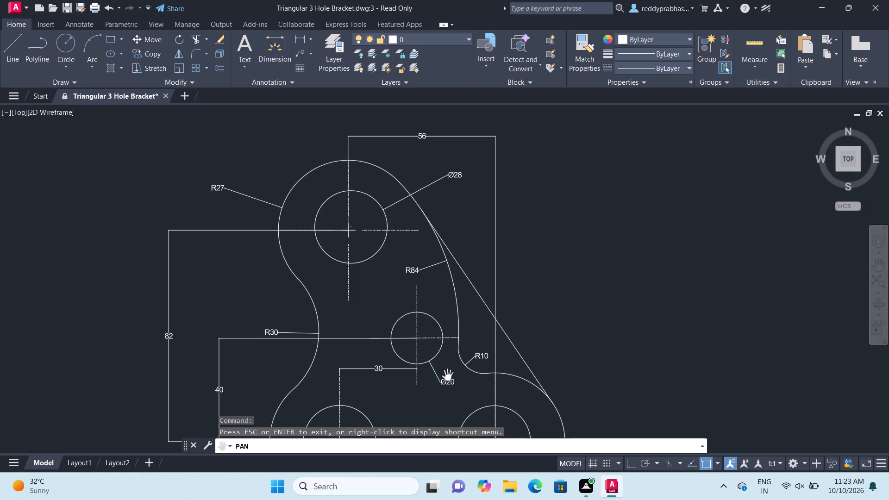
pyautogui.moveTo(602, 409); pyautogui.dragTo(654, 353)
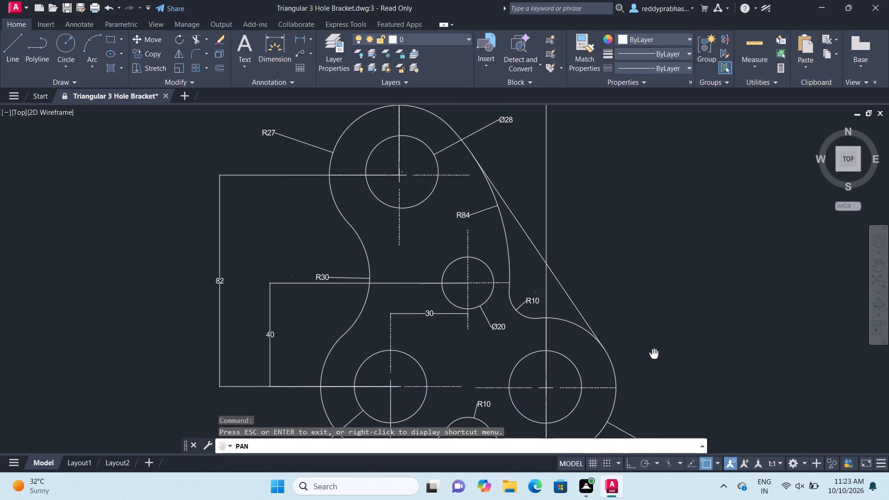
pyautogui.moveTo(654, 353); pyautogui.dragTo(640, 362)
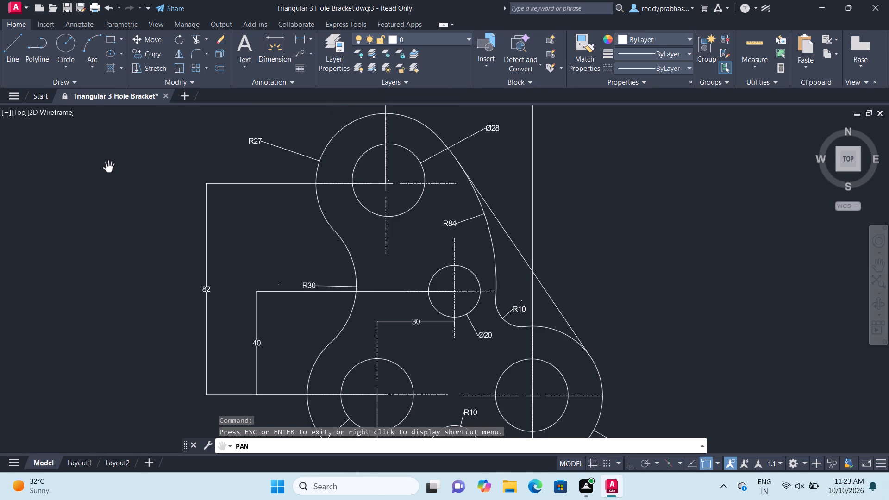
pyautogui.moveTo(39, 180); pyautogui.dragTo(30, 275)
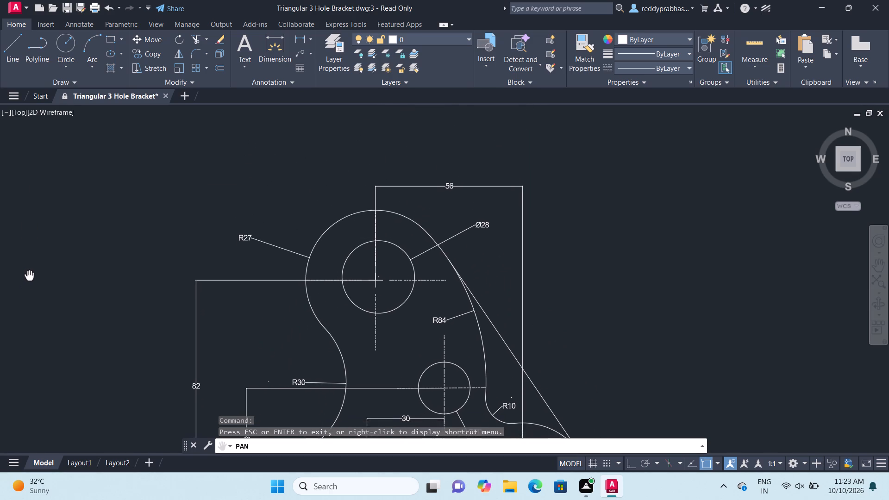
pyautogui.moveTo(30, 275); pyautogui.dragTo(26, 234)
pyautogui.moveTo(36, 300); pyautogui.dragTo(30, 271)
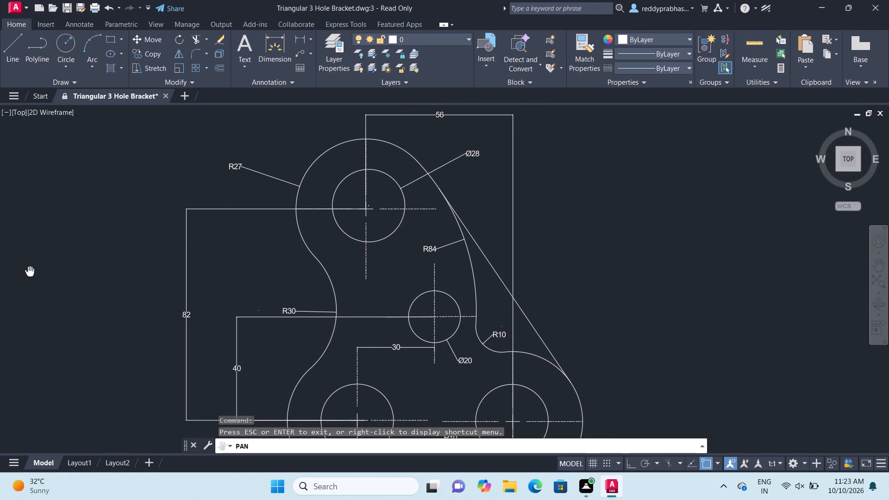
# Erase the separate Ø28 diameter dimension attached to the bracket's top hole.
pyautogui.moveTo(30, 271); pyautogui.dragTo(4, 270)
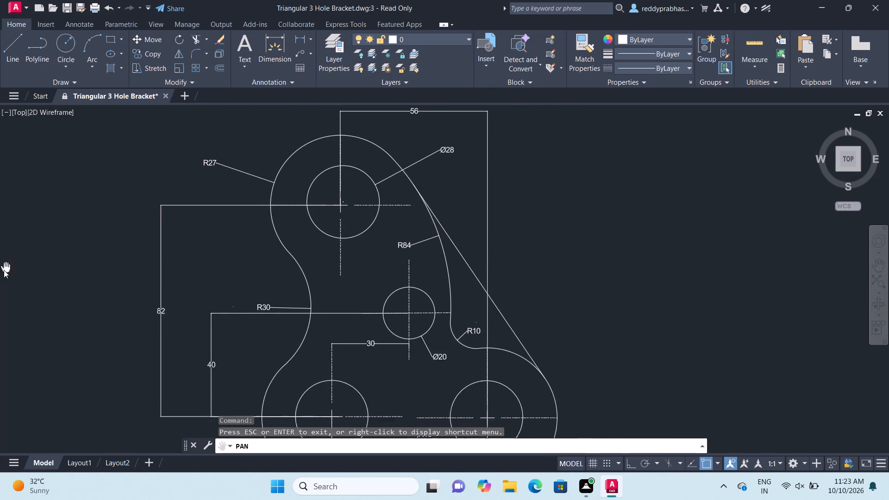
pyautogui.moveTo(4, 270); pyautogui.dragTo(2, 282)
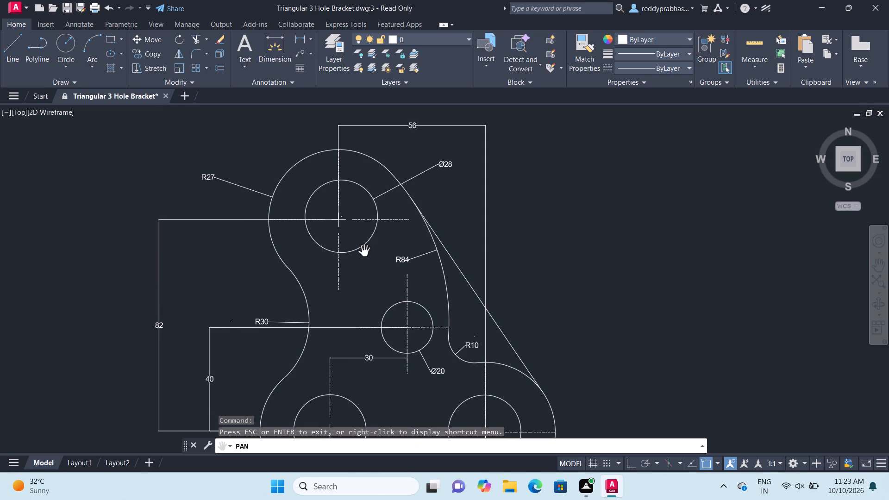
pyautogui.click(450, 167)
pyautogui.click(440, 168)
pyautogui.press('Escape')
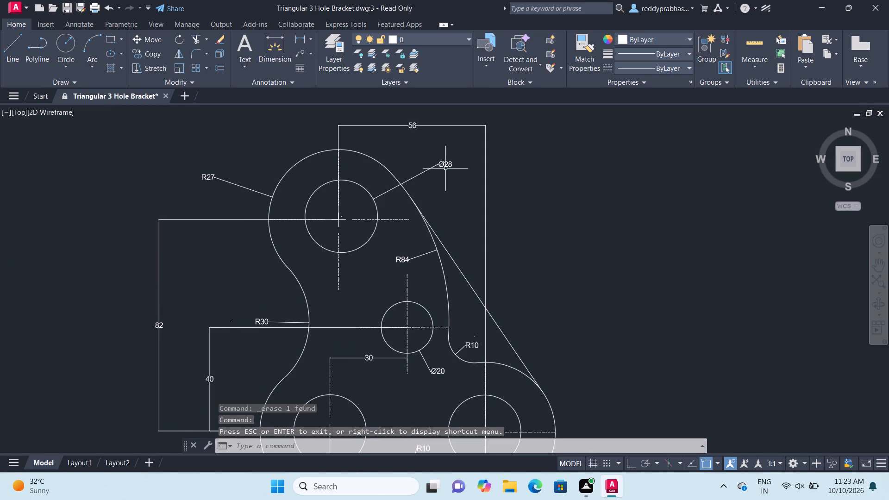
pyautogui.click(436, 167)
pyautogui.rightClick(437, 165)
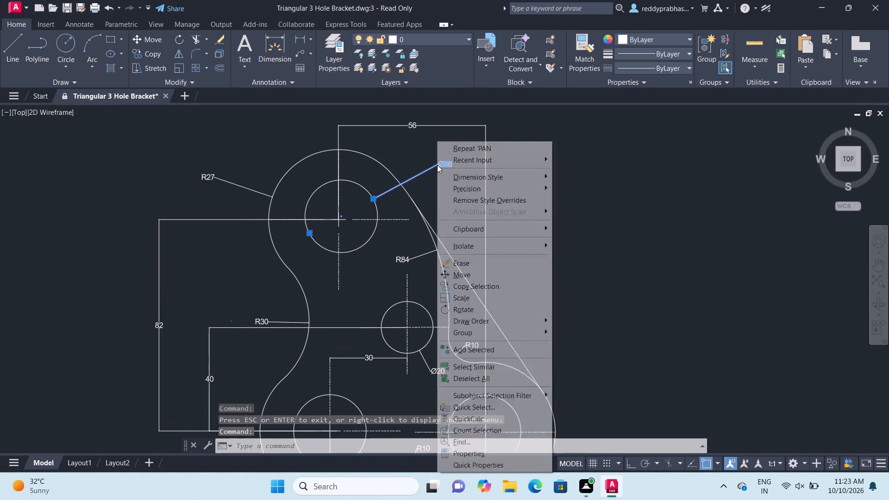
pyautogui.doubleClick(484, 266)
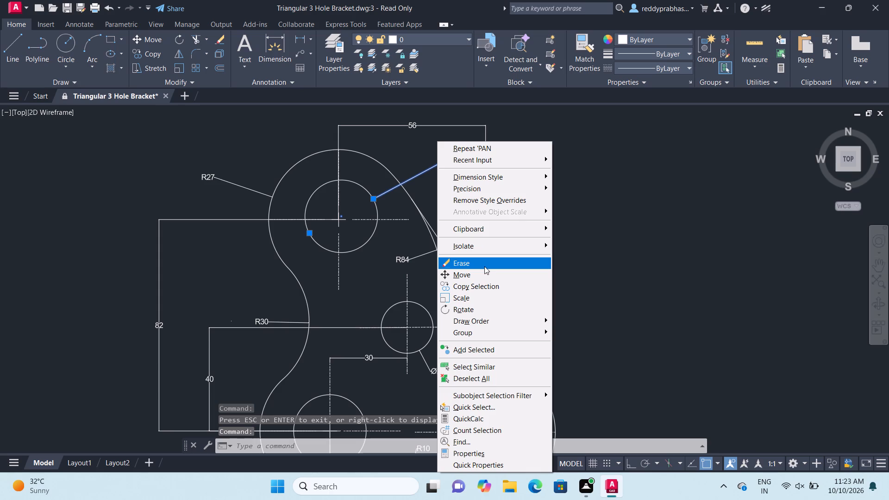
pyautogui.doubleClick(618, 244)
pyautogui.press('Escape')
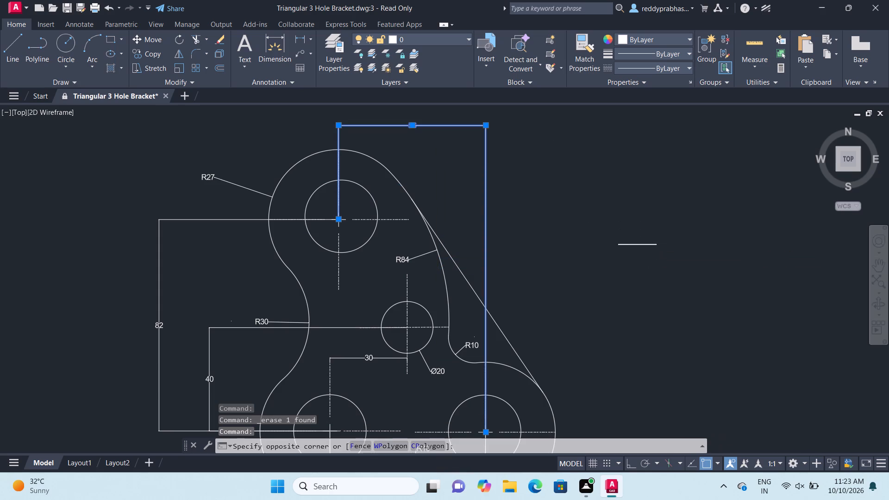
pyautogui.press('Escape')
# Examine the whole bracket again, checking the holes, outline arcs, centre lines and remaining dimensions from top to bottom.
pyautogui.scroll(-1, 653, 240)
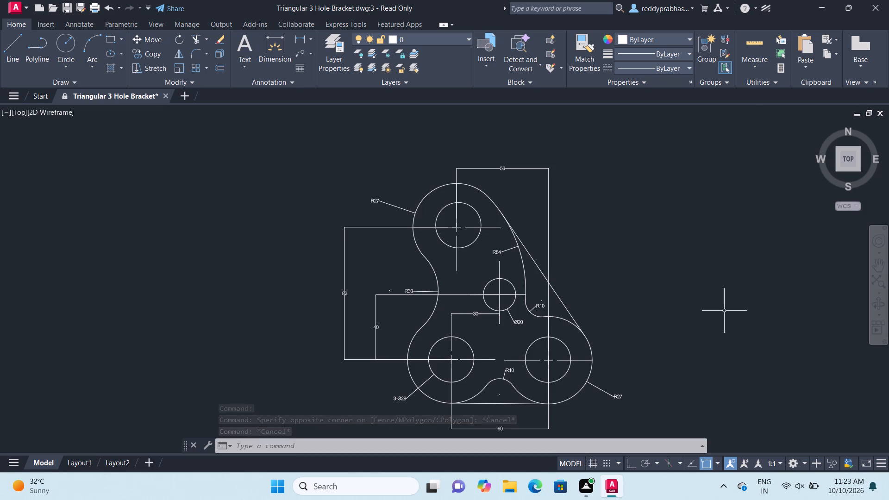
pyautogui.click(874, 269)
pyautogui.moveTo(794, 279); pyautogui.dragTo(717, 256)
pyautogui.scroll(1, 686, 254)
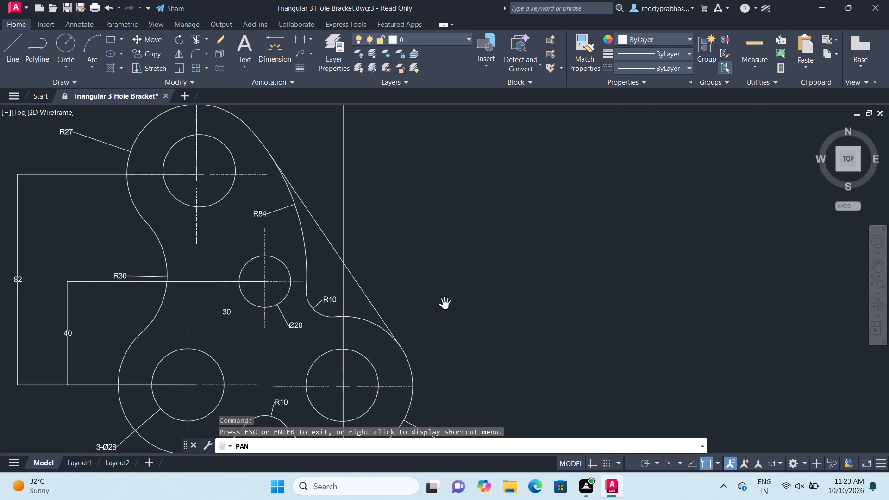
pyautogui.moveTo(445, 304); pyautogui.dragTo(559, 192)
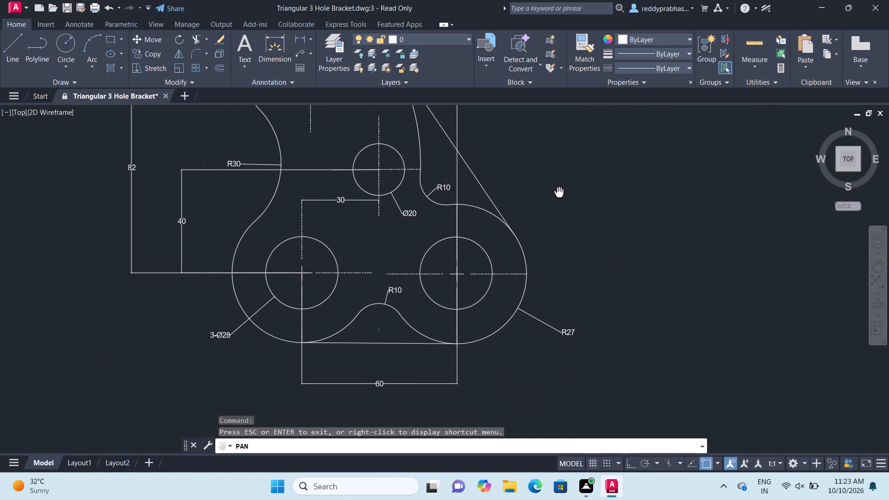
pyautogui.moveTo(559, 192); pyautogui.dragTo(522, 219)
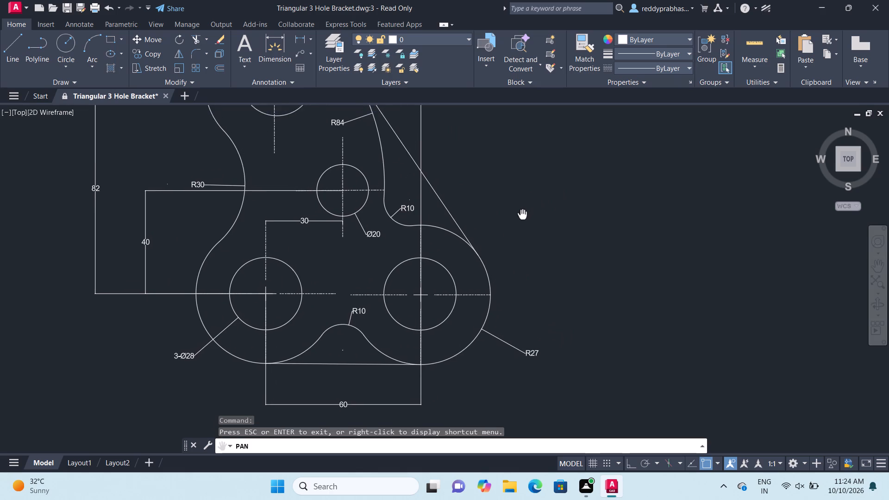
pyautogui.moveTo(522, 219); pyautogui.dragTo(555, 268)
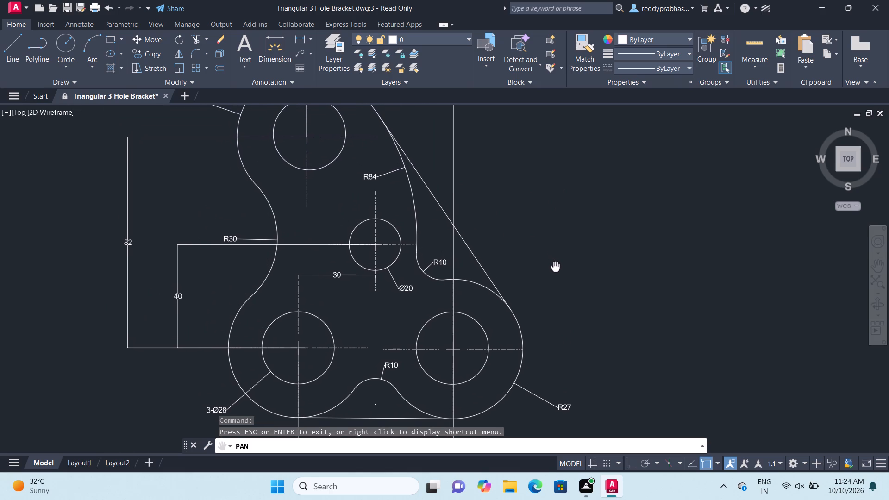
pyautogui.moveTo(555, 268); pyautogui.dragTo(552, 304)
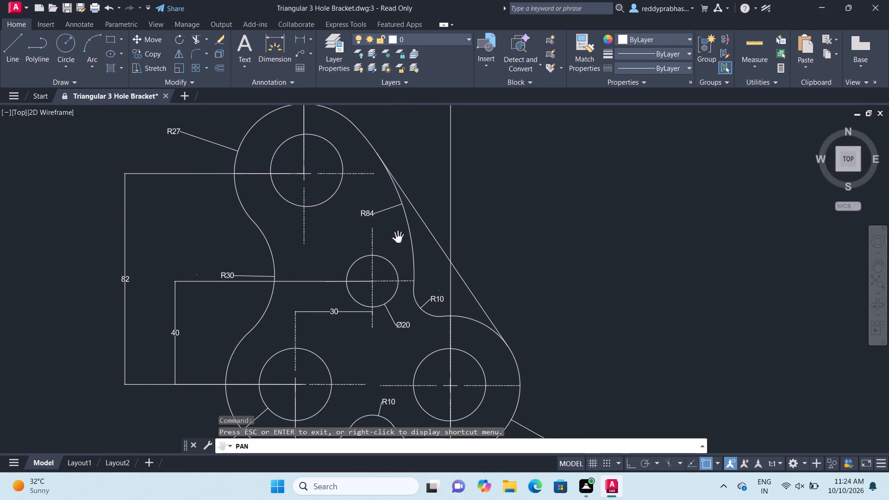
pyautogui.moveTo(398, 237); pyautogui.dragTo(408, 287)
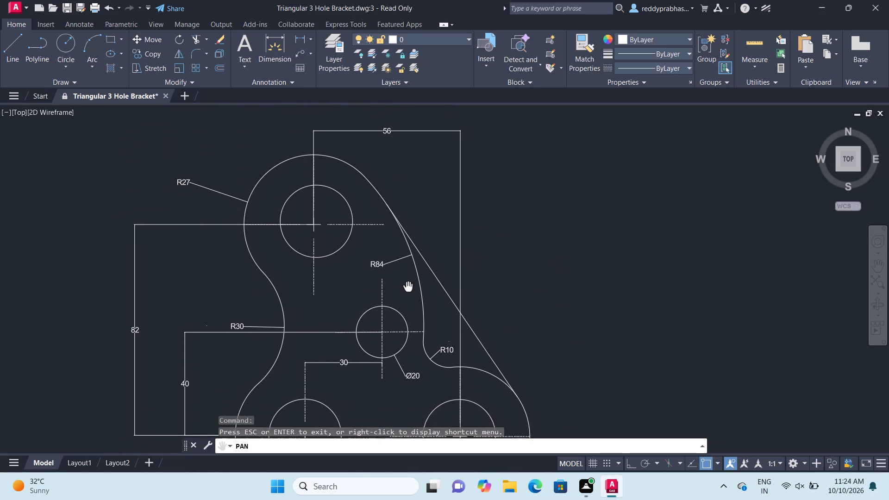
pyautogui.moveTo(408, 287); pyautogui.dragTo(416, 234)
pyautogui.moveTo(421, 275); pyautogui.dragTo(420, 233)
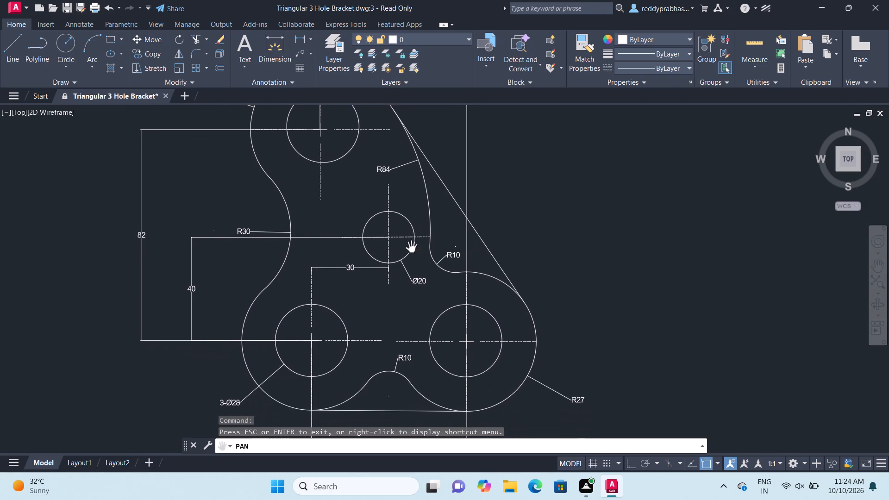
pyautogui.moveTo(401, 298); pyautogui.dragTo(390, 277)
pyautogui.moveTo(493, 337); pyautogui.dragTo(461, 315)
pyautogui.moveTo(441, 308); pyautogui.dragTo(448, 340)
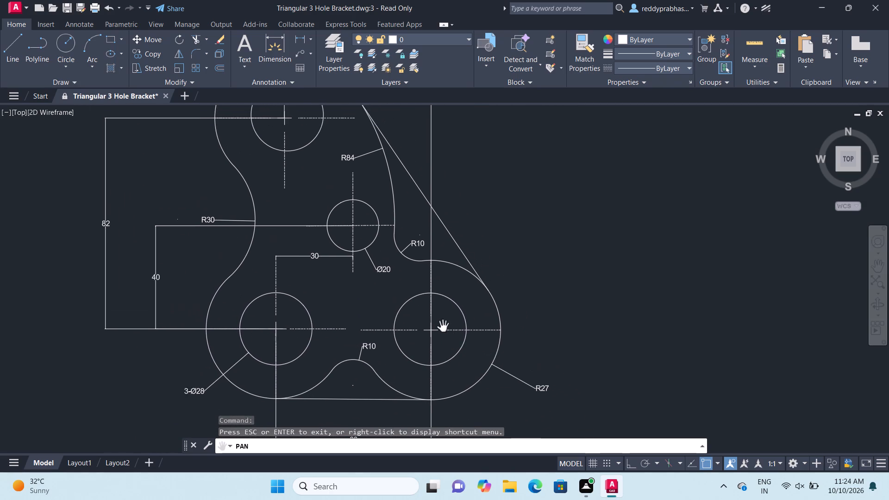
pyautogui.moveTo(442, 328); pyautogui.dragTo(456, 359)
pyautogui.moveTo(457, 346); pyautogui.dragTo(467, 359)
pyautogui.moveTo(462, 344); pyautogui.dragTo(474, 371)
pyautogui.moveTo(454, 348); pyautogui.dragTo(463, 364)
pyautogui.moveTo(453, 352); pyautogui.dragTo(470, 379)
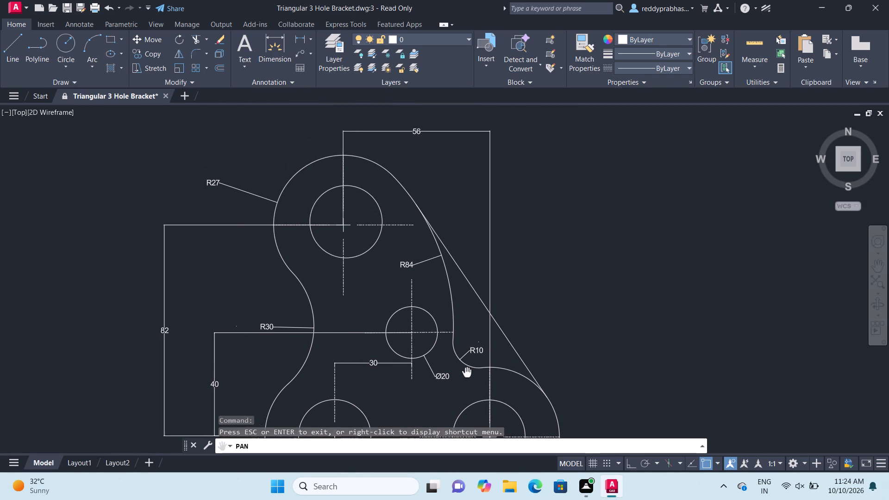
pyautogui.moveTo(470, 379); pyautogui.dragTo(472, 368)
pyautogui.moveTo(442, 335); pyautogui.dragTo(468, 381)
pyautogui.moveTo(433, 332); pyautogui.dragTo(440, 321)
pyautogui.moveTo(447, 331); pyautogui.dragTo(447, 319)
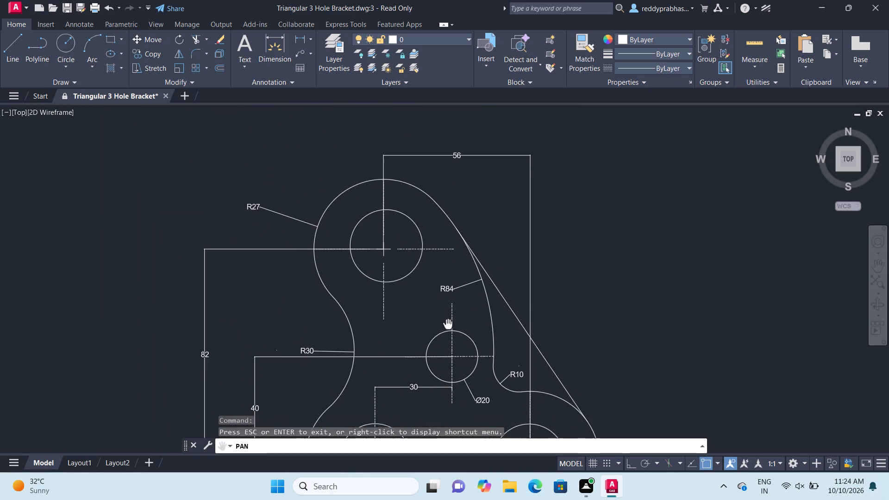
pyautogui.moveTo(447, 319); pyautogui.dragTo(431, 299)
pyautogui.moveTo(430, 302); pyautogui.dragTo(407, 244)
pyautogui.moveTo(379, 280); pyautogui.dragTo(342, 236)
pyautogui.moveTo(313, 258); pyautogui.dragTo(299, 224)
pyautogui.moveTo(294, 272); pyautogui.dragTo(336, 306)
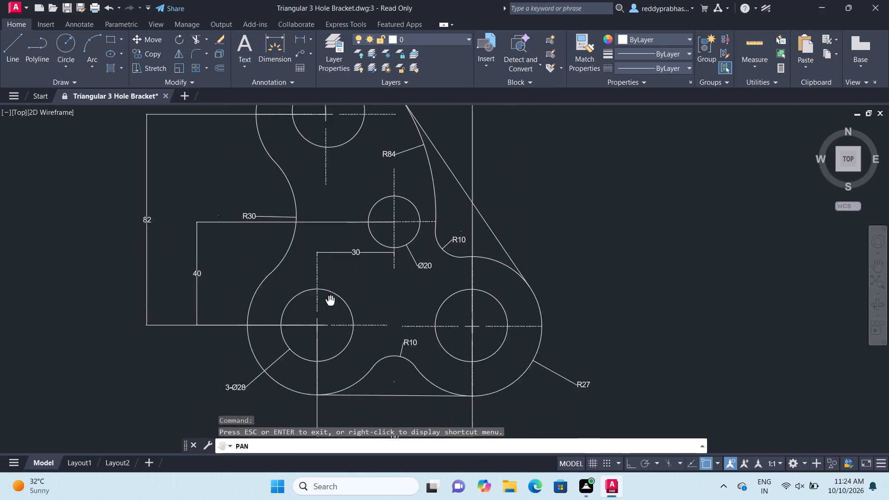
pyautogui.moveTo(336, 306); pyautogui.dragTo(323, 292)
pyautogui.moveTo(250, 234); pyautogui.dragTo(265, 262)
pyautogui.press('Escape')
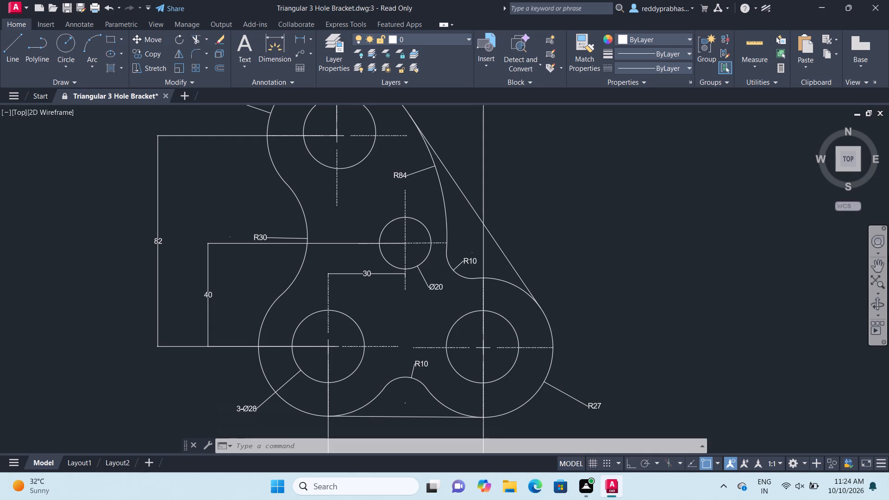
# Set up a plot of the bracket with AutoCAD PDF (High Quality Print).pc3, centred on the paper in landscape orientation.
pyautogui.scroll(-1, 720, 206)
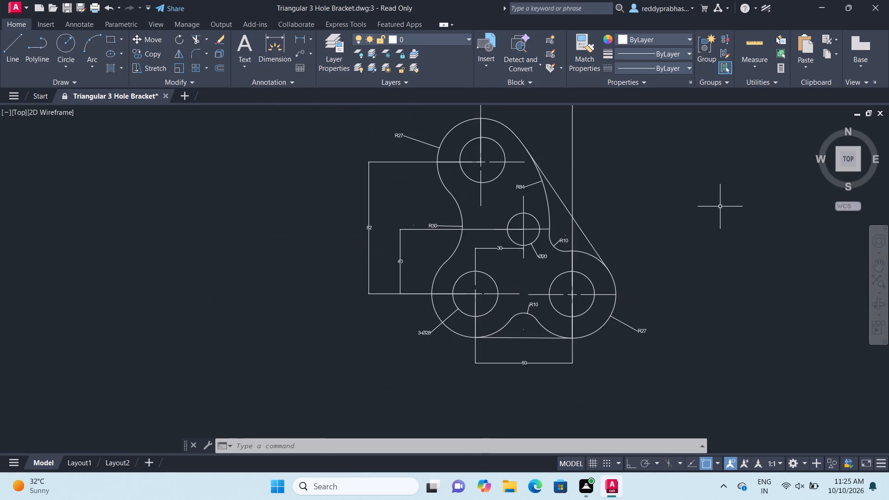
pyautogui.click(875, 266)
pyautogui.moveTo(778, 234); pyautogui.dragTo(760, 278)
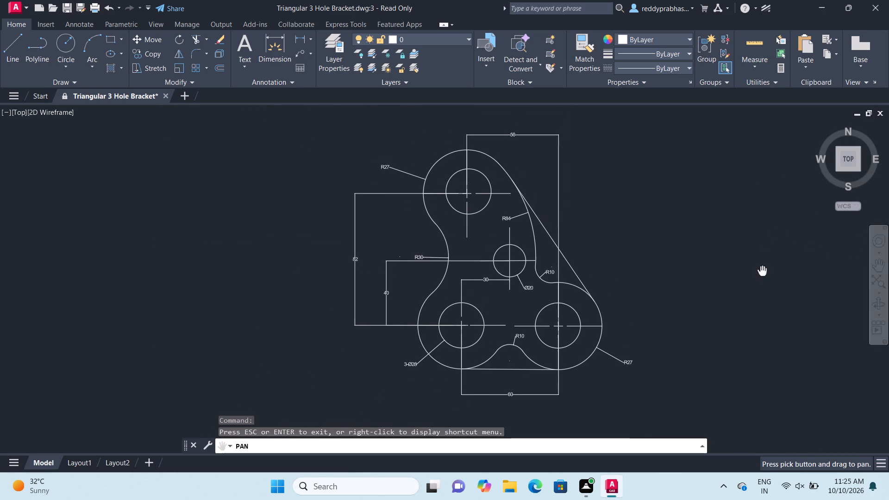
pyautogui.moveTo(760, 278); pyautogui.dragTo(754, 288)
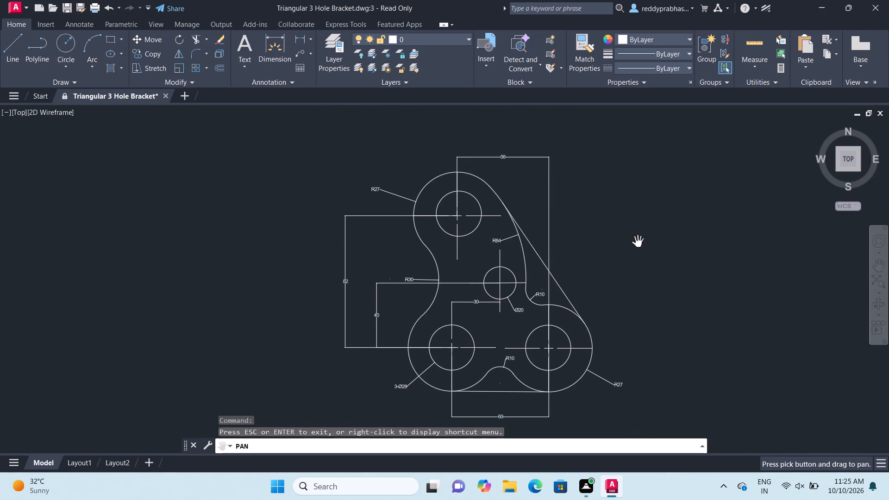
pyautogui.press('Escape')
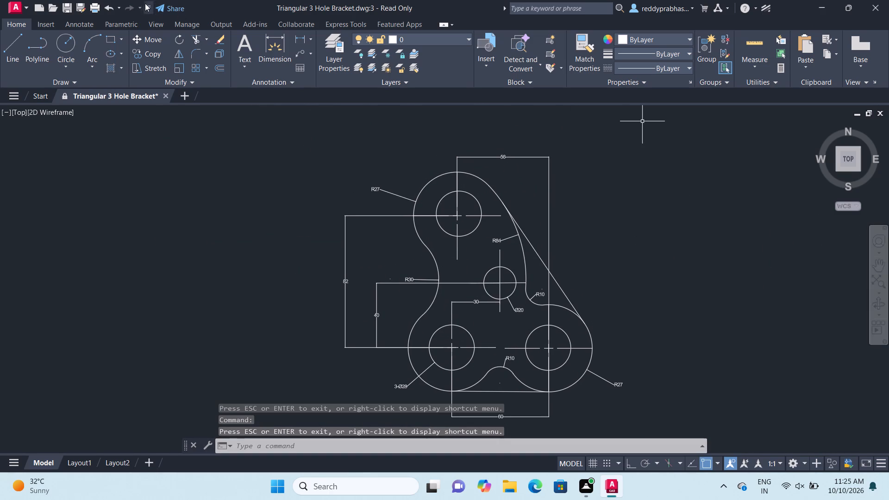
pyautogui.click(94, 5)
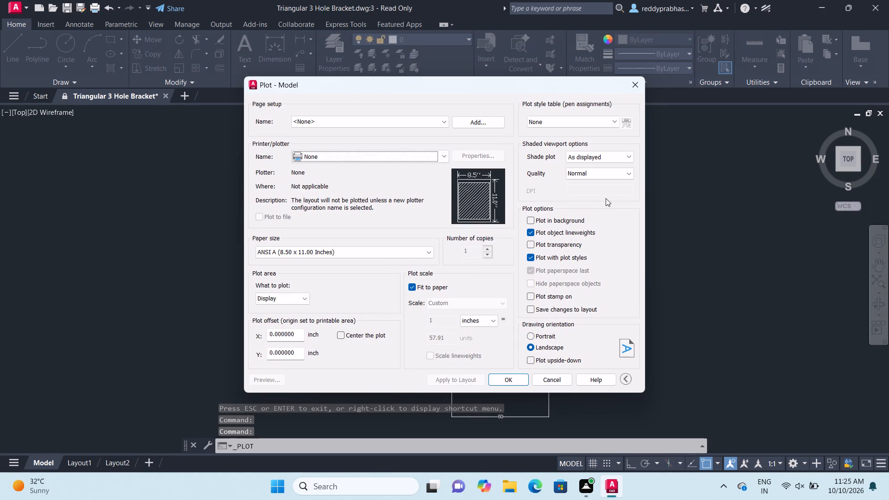
pyautogui.click(420, 155)
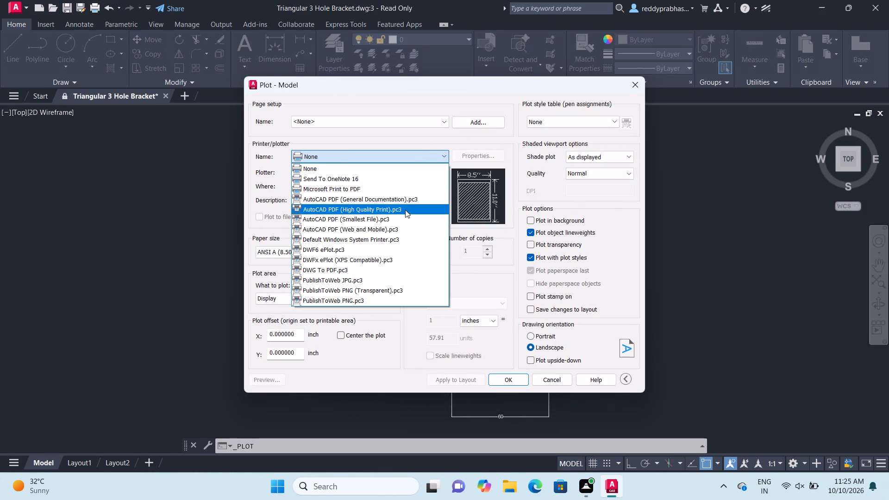
pyautogui.click(405, 210)
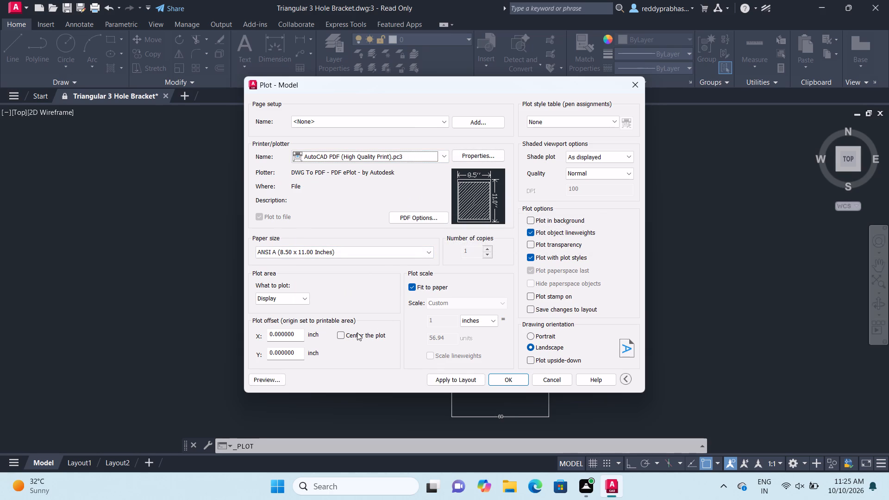
pyautogui.click(338, 337)
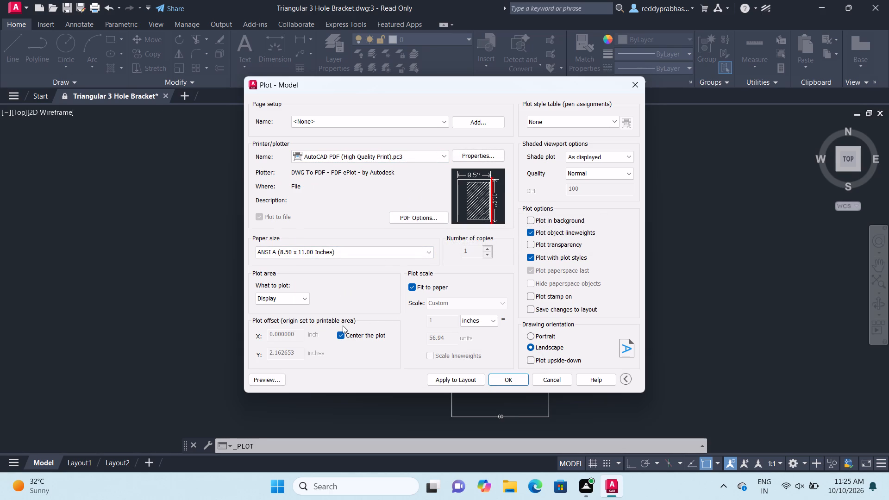
pyautogui.click(529, 347)
# Set the plot area to a window enclosing the entire bracket and all its dimensions.
pyautogui.click(290, 300)
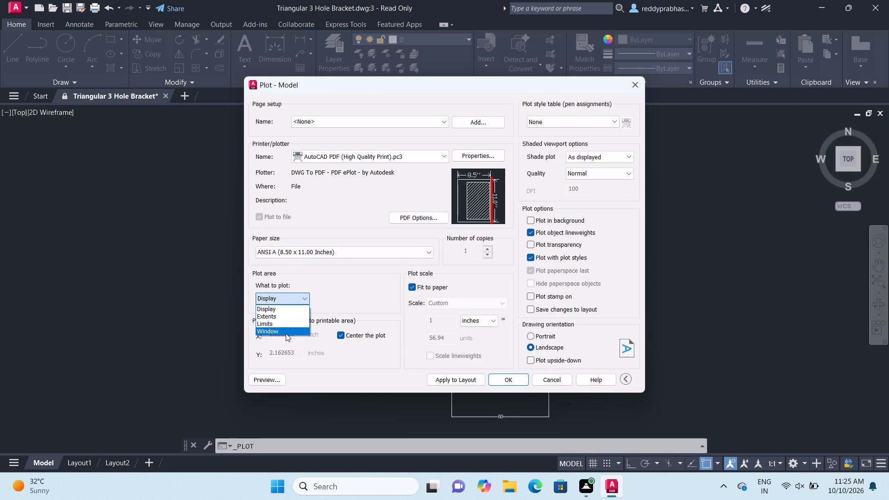
pyautogui.click(285, 333)
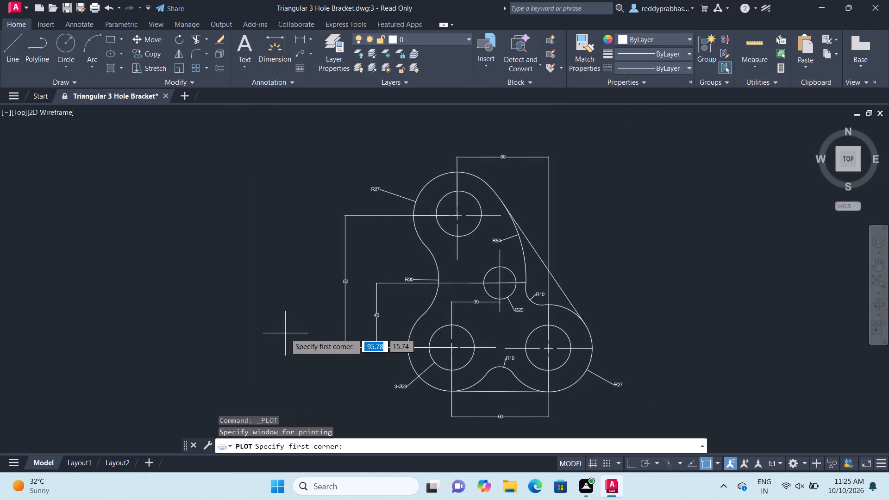
pyautogui.click(291, 132)
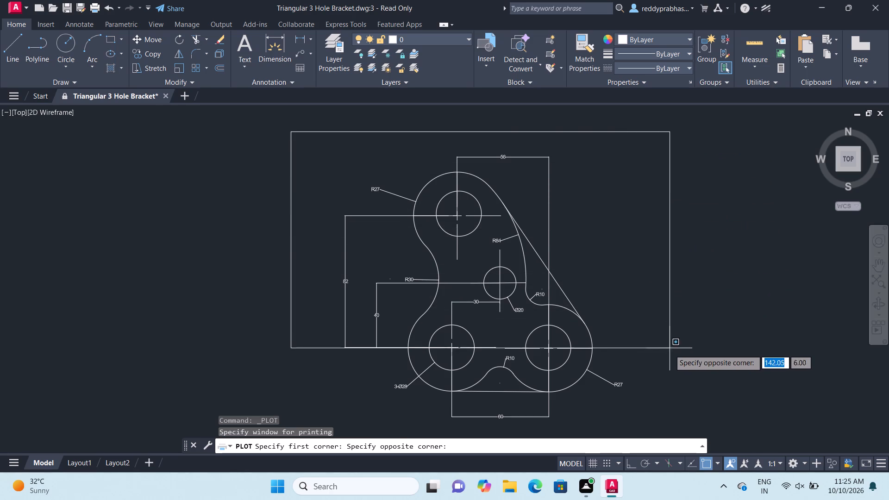
pyautogui.click(699, 426)
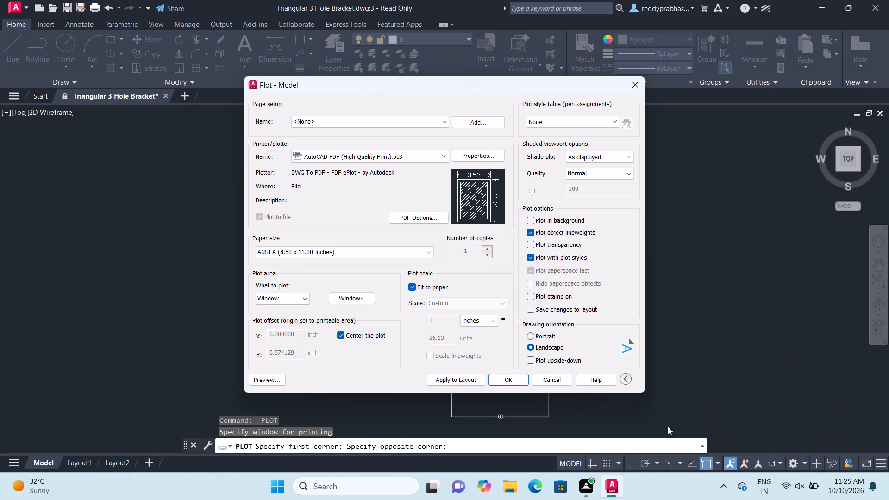
# Apply the plot settings to the layout and plot the drawing to Documents as Triangular 3 Hole Bracket-Model.pdf.
pyautogui.click(470, 377)
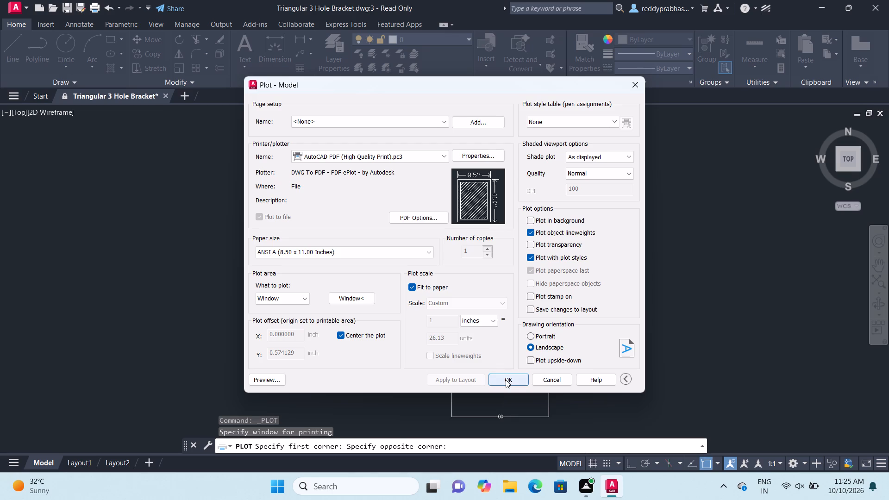
pyautogui.click(506, 380)
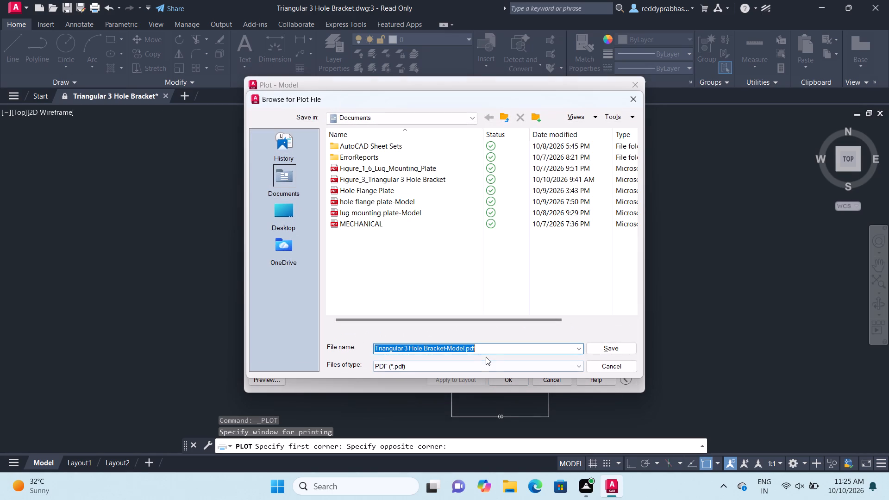
pyautogui.click(599, 349)
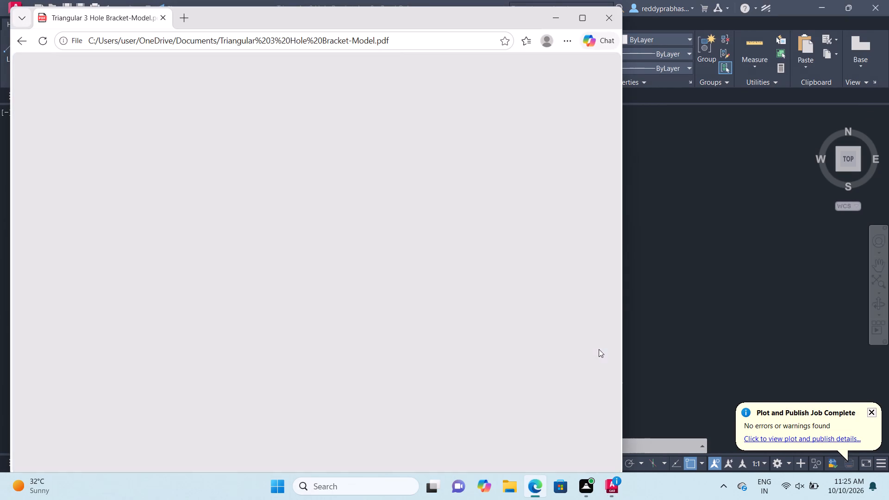
# Look over the plotted bracket PDF in Edge, close it and dismiss the plot notification in AutoCAD.
pyautogui.moveTo(430, 357); pyautogui.dragTo(437, 329)
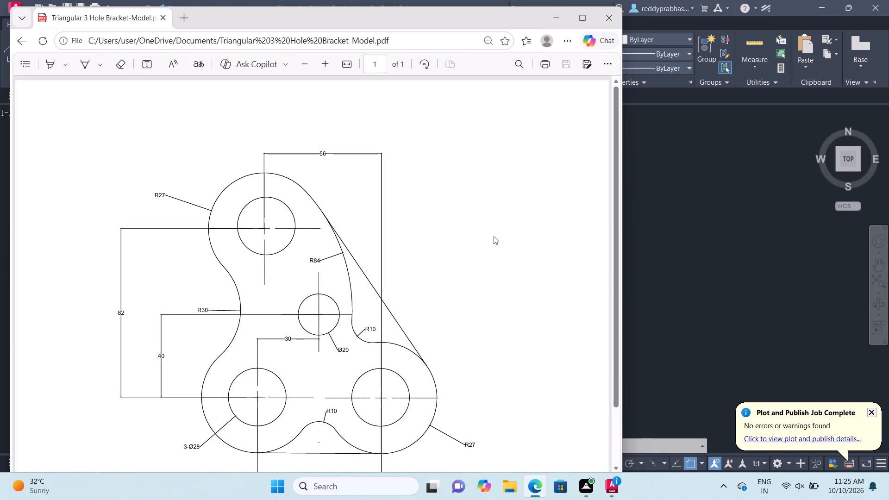
pyautogui.click(610, 17)
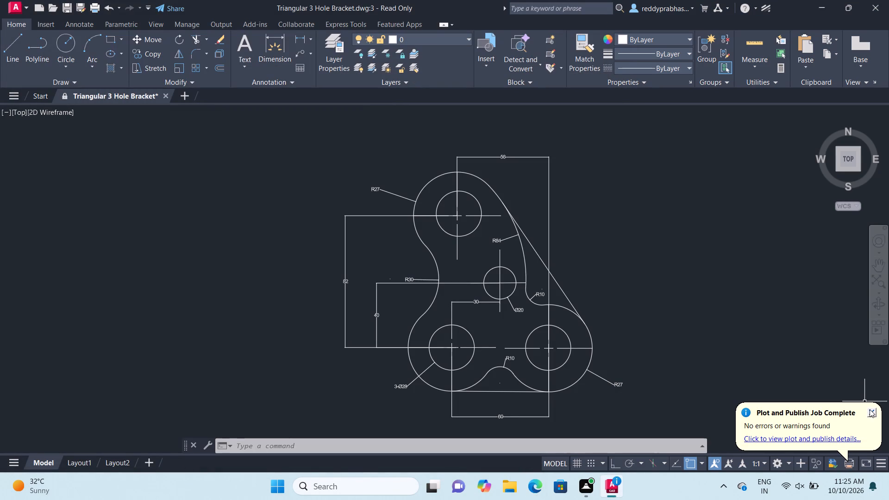
pyautogui.click(870, 410)
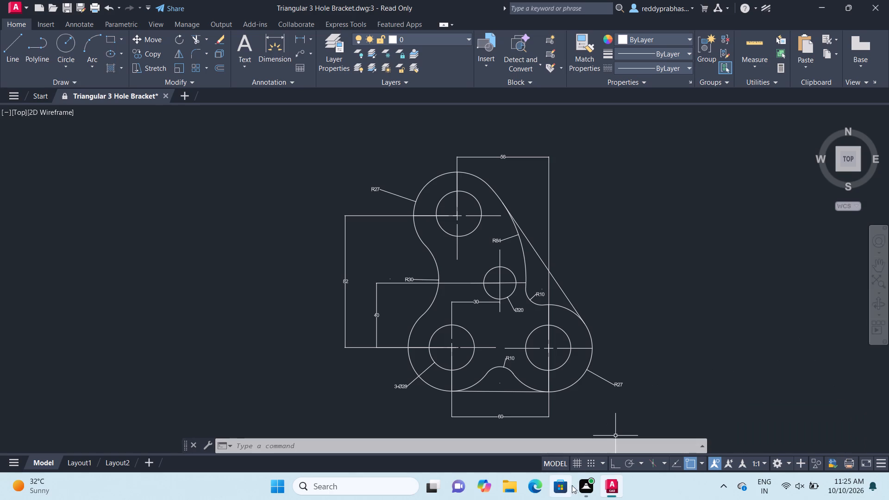